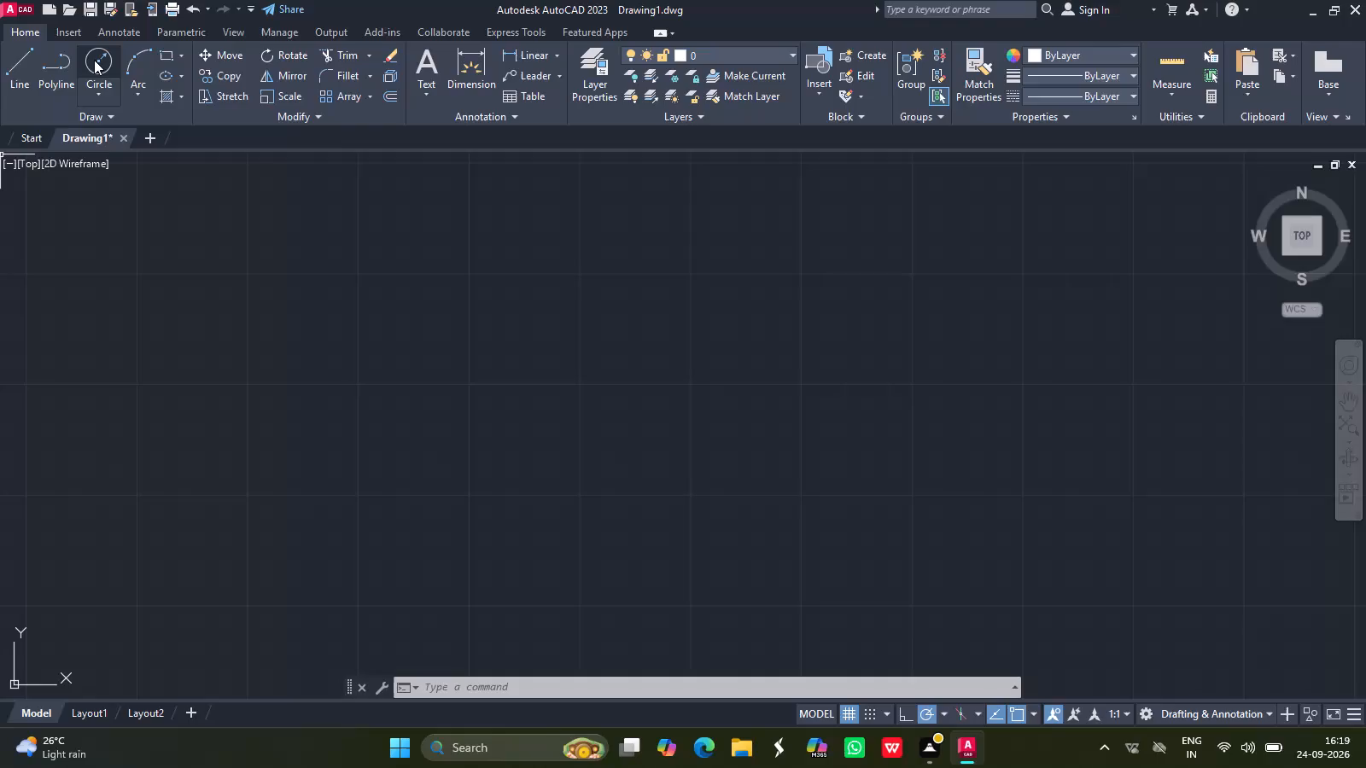
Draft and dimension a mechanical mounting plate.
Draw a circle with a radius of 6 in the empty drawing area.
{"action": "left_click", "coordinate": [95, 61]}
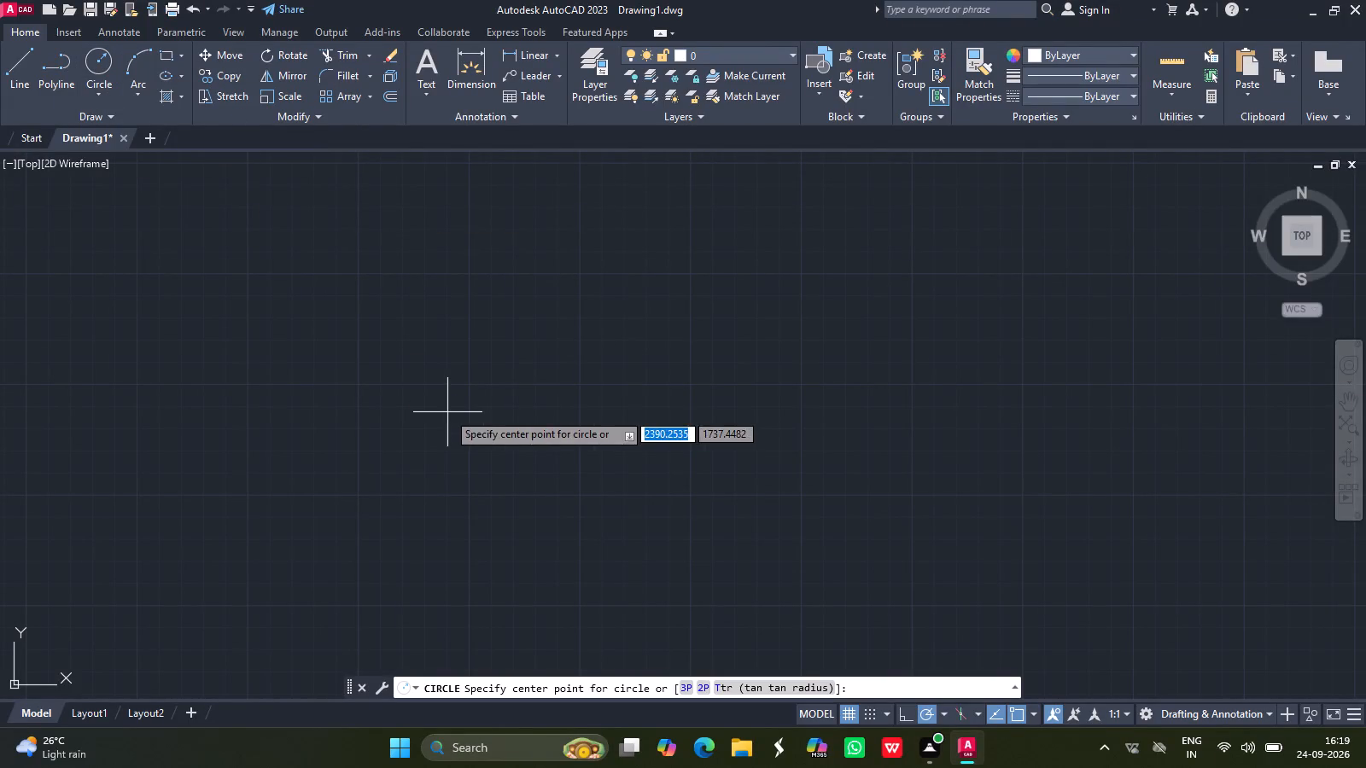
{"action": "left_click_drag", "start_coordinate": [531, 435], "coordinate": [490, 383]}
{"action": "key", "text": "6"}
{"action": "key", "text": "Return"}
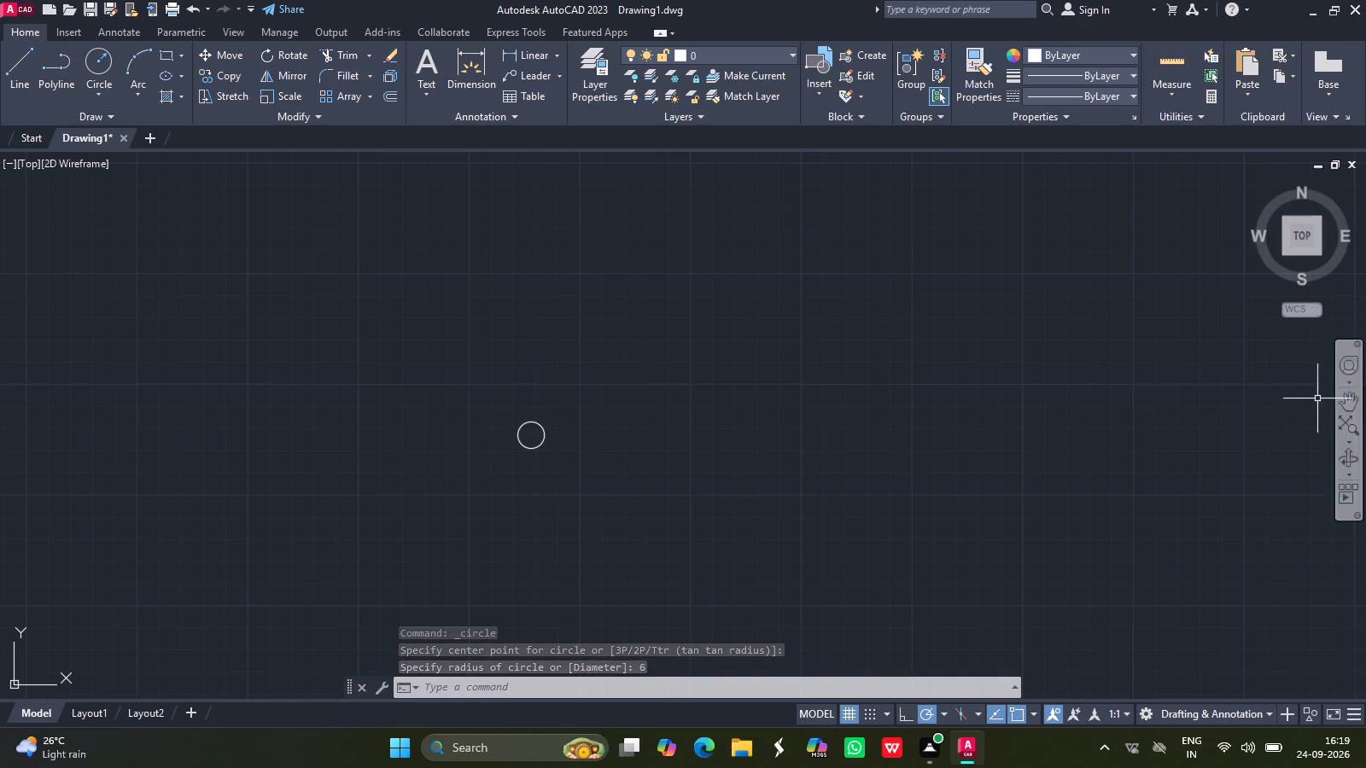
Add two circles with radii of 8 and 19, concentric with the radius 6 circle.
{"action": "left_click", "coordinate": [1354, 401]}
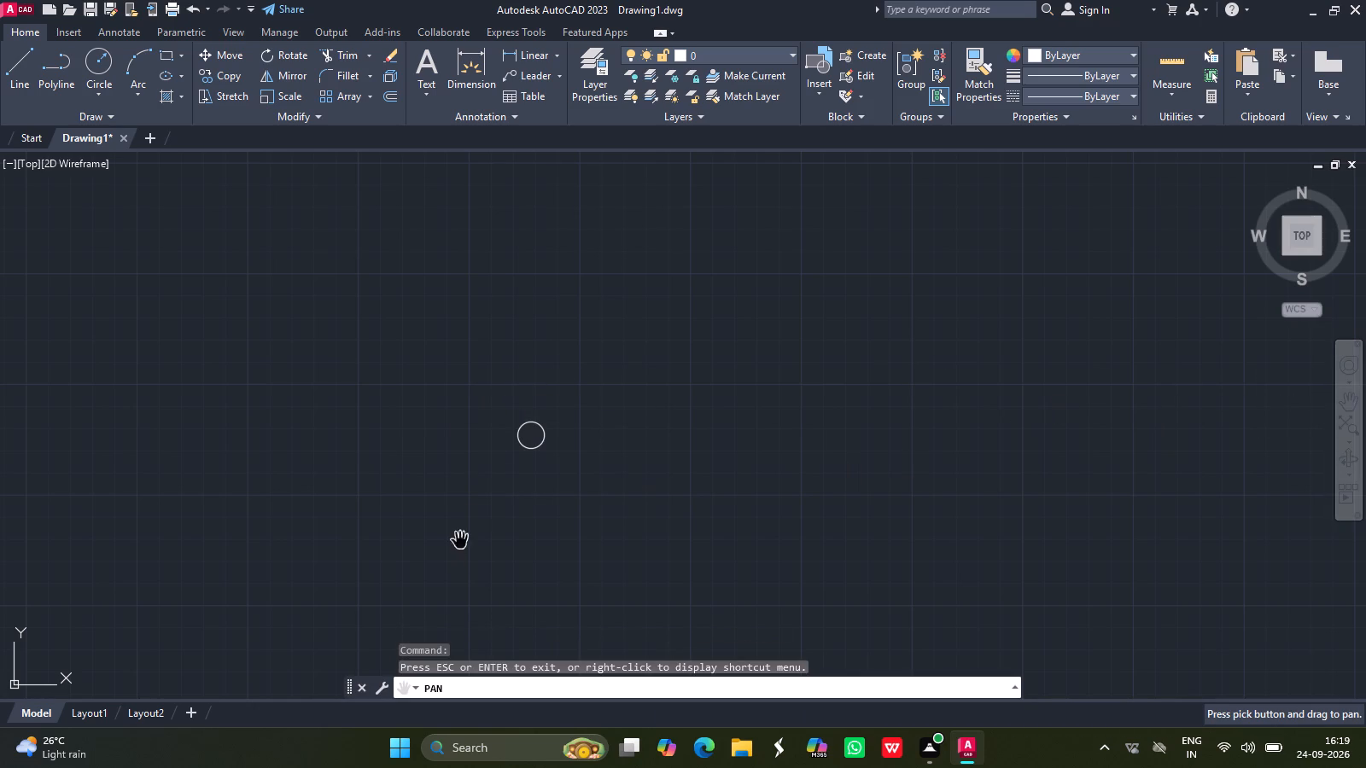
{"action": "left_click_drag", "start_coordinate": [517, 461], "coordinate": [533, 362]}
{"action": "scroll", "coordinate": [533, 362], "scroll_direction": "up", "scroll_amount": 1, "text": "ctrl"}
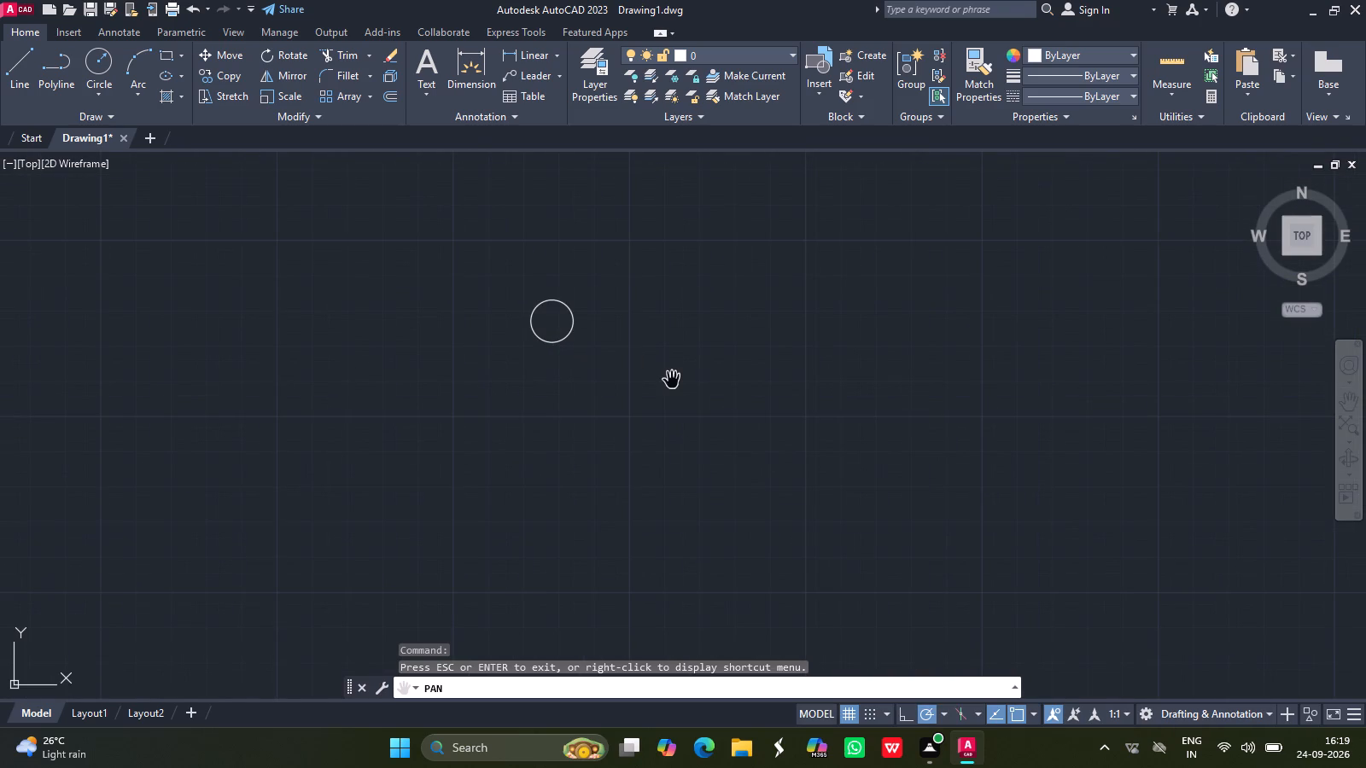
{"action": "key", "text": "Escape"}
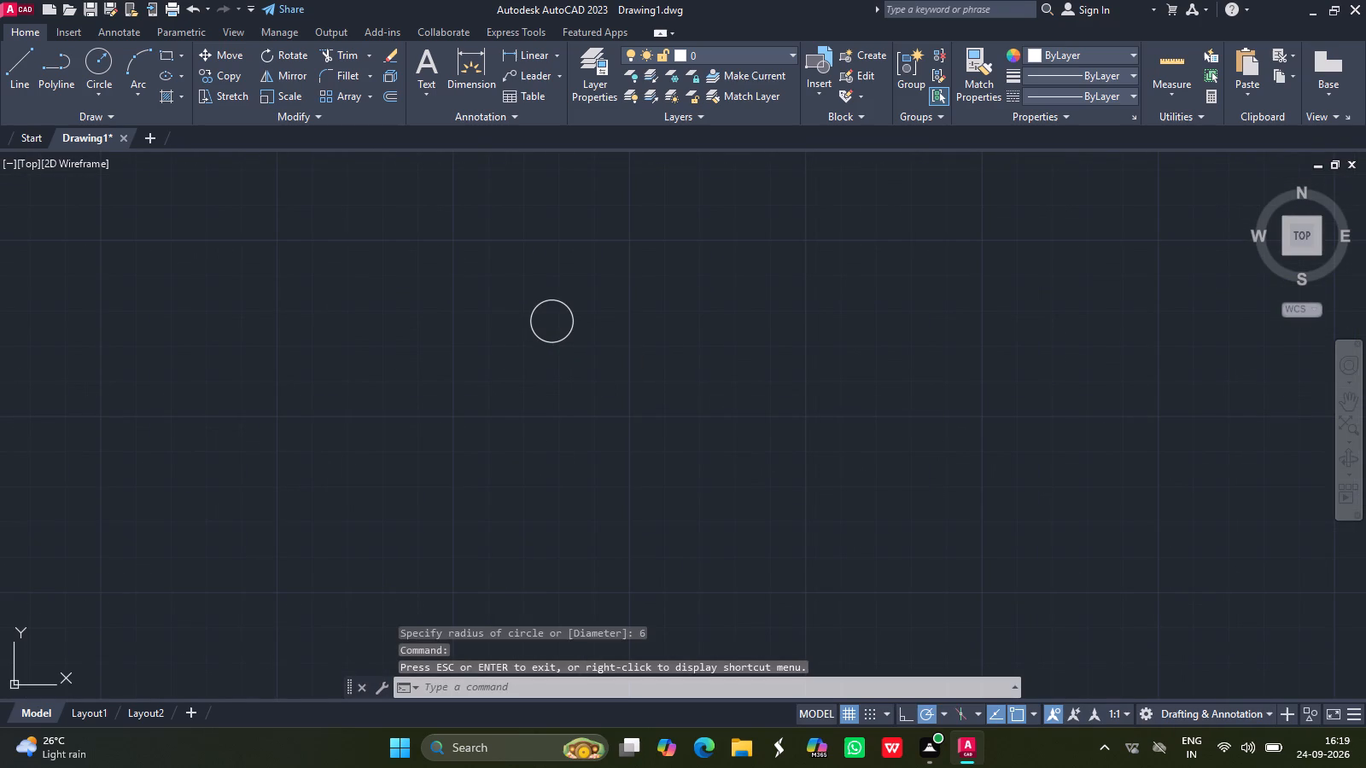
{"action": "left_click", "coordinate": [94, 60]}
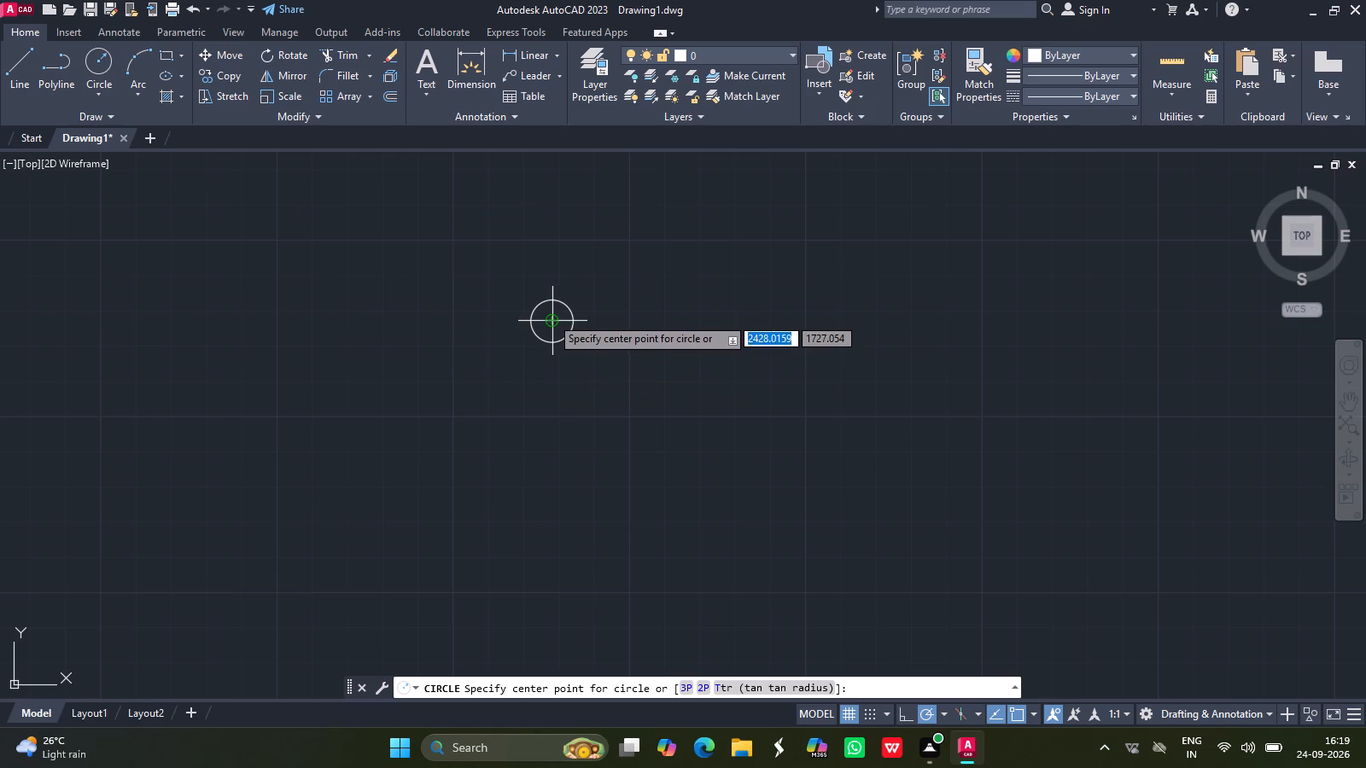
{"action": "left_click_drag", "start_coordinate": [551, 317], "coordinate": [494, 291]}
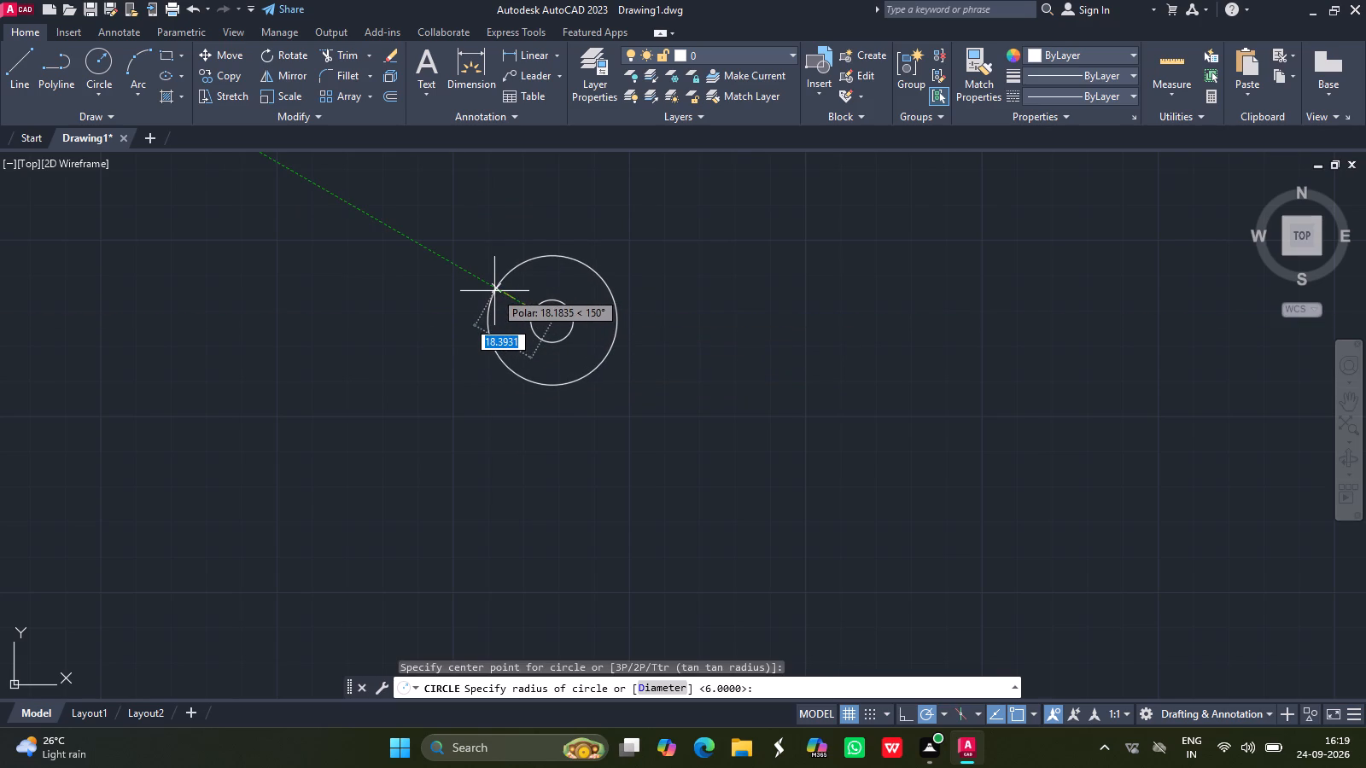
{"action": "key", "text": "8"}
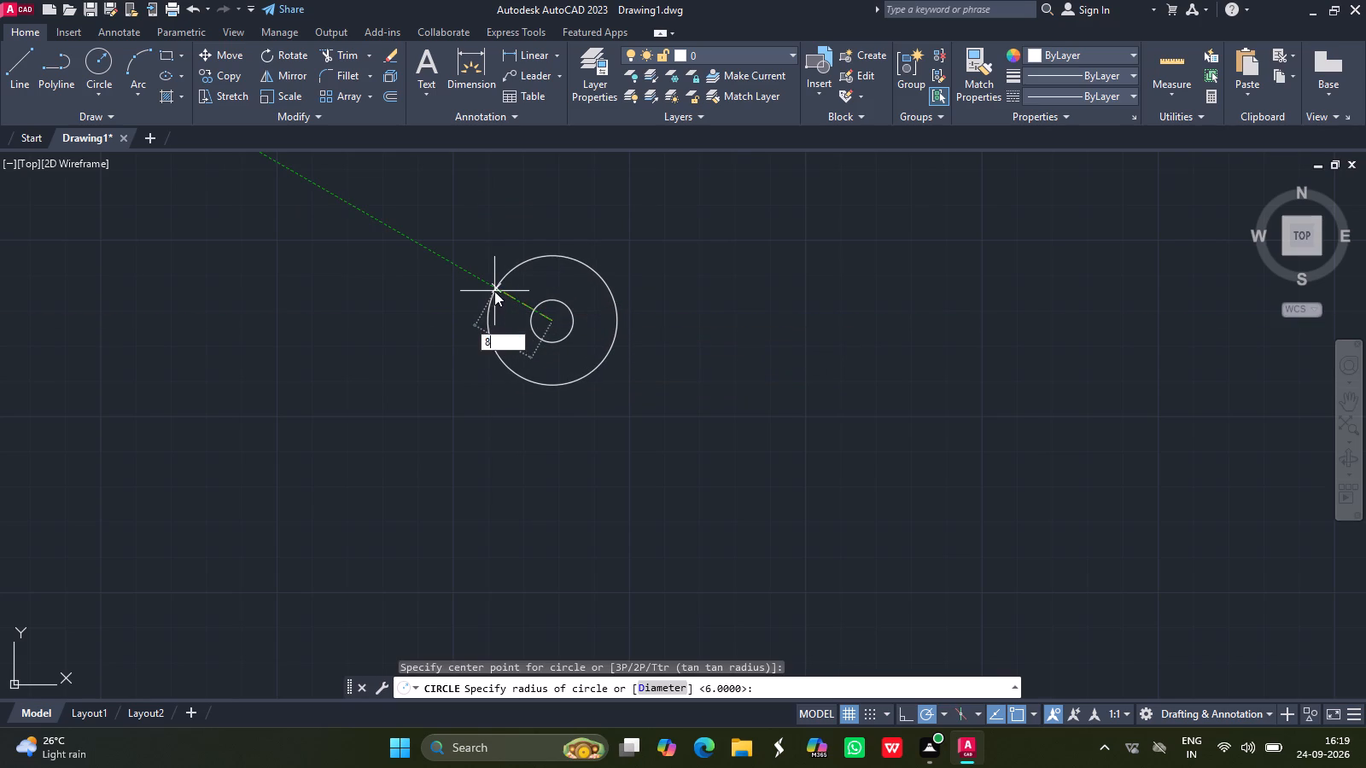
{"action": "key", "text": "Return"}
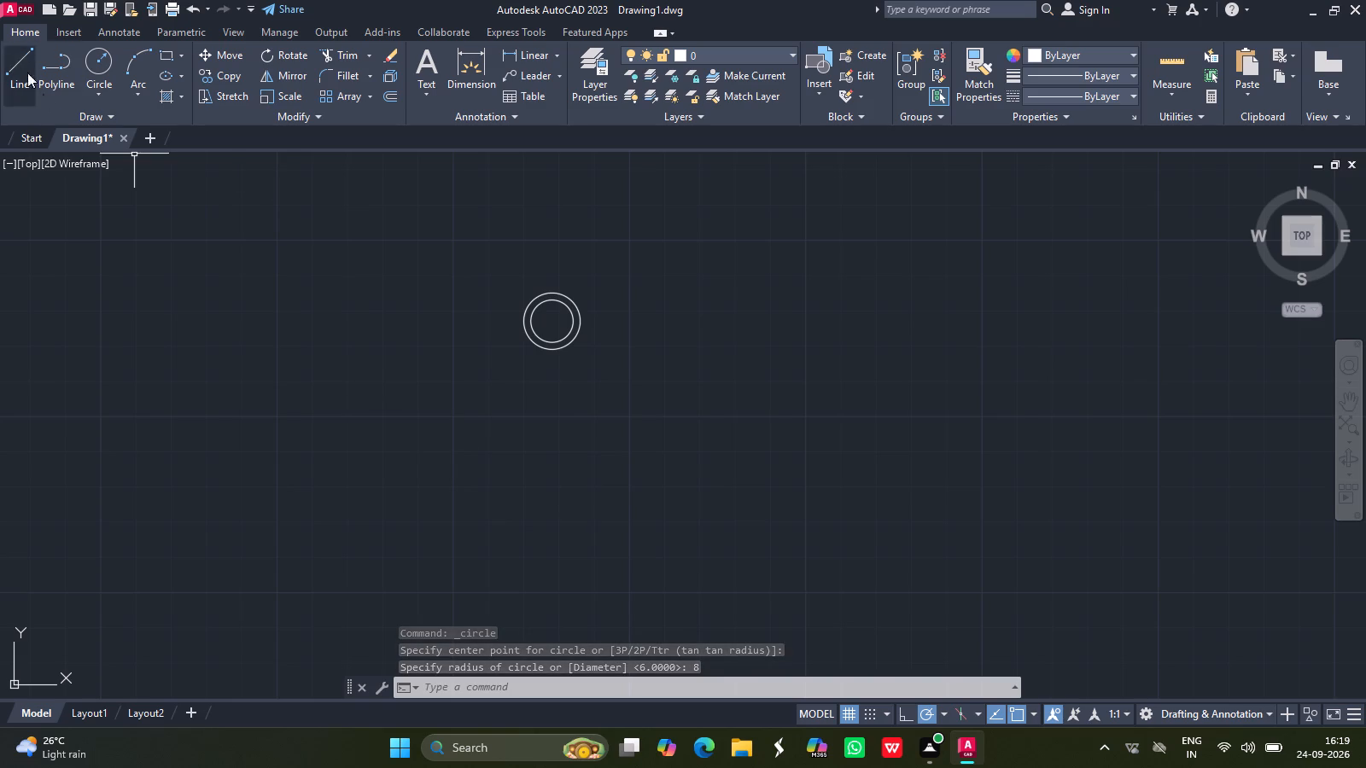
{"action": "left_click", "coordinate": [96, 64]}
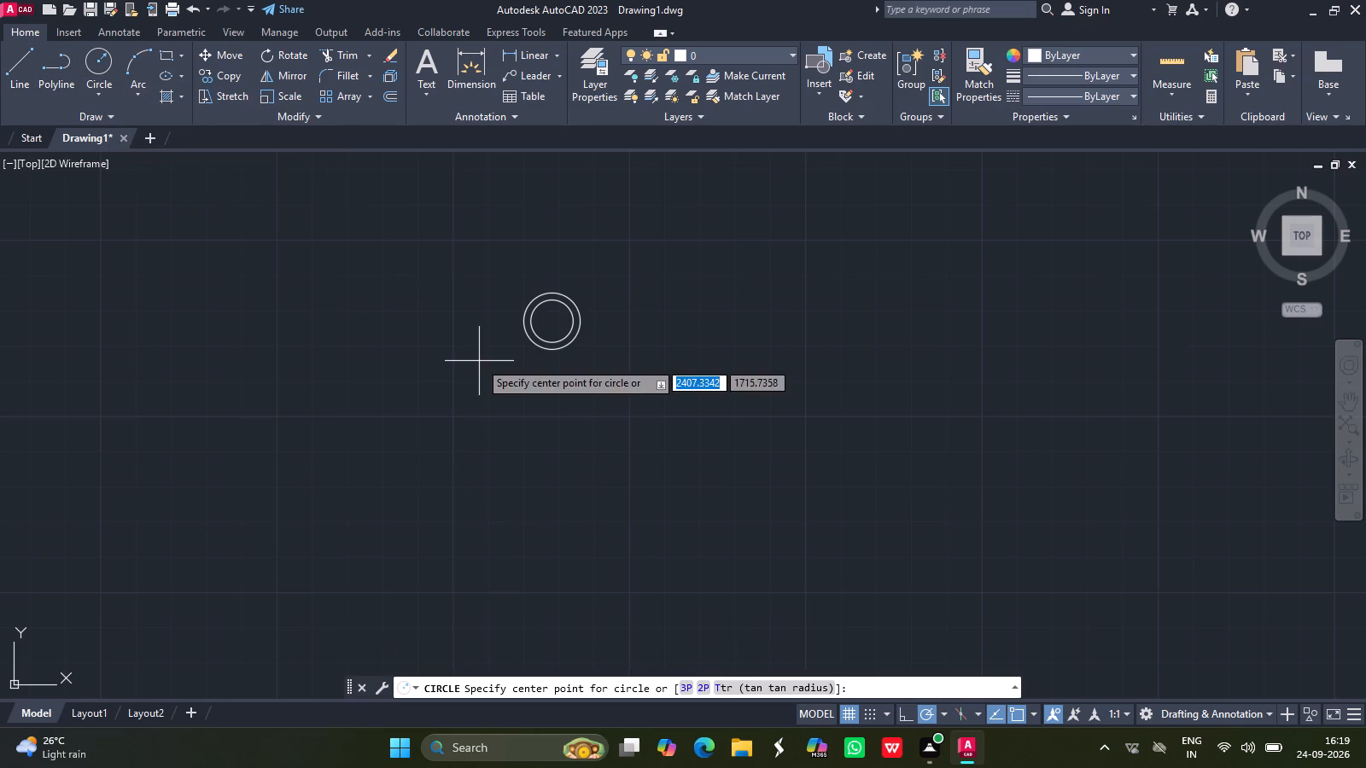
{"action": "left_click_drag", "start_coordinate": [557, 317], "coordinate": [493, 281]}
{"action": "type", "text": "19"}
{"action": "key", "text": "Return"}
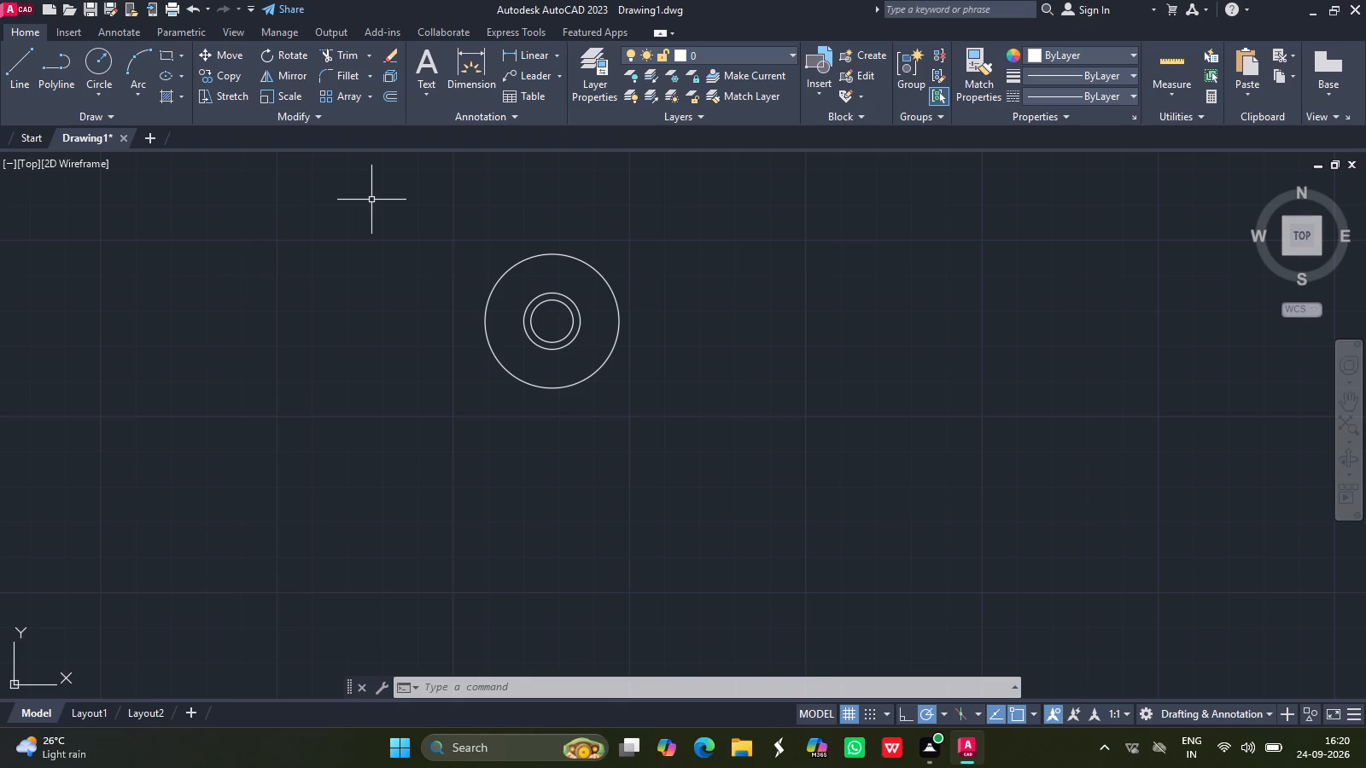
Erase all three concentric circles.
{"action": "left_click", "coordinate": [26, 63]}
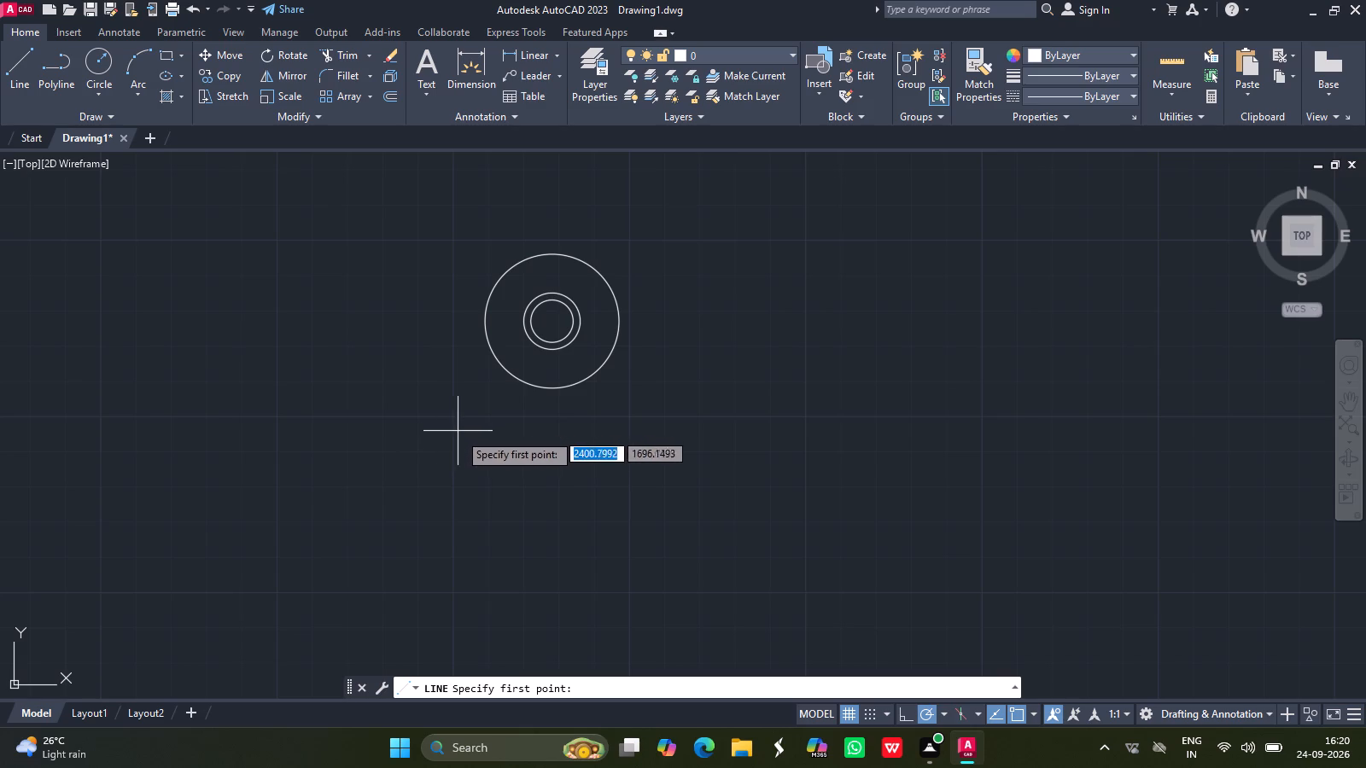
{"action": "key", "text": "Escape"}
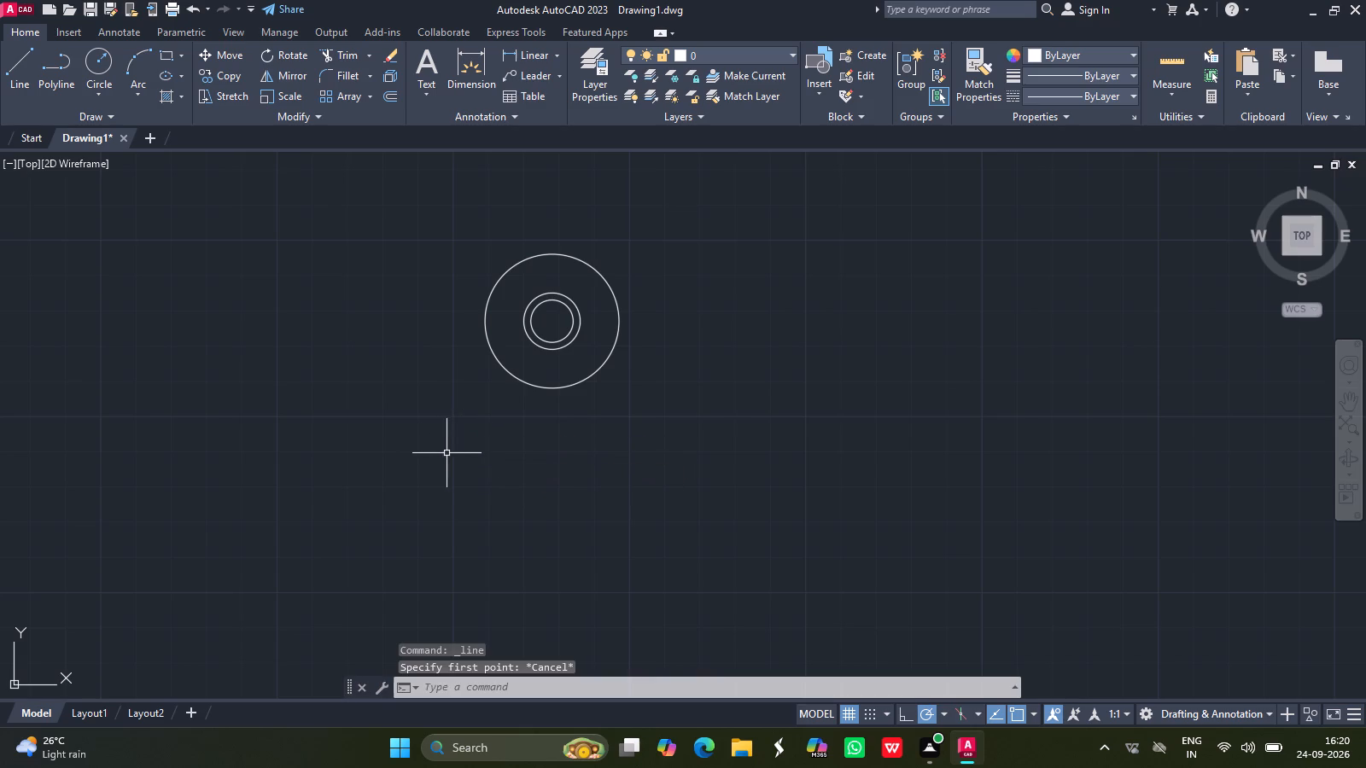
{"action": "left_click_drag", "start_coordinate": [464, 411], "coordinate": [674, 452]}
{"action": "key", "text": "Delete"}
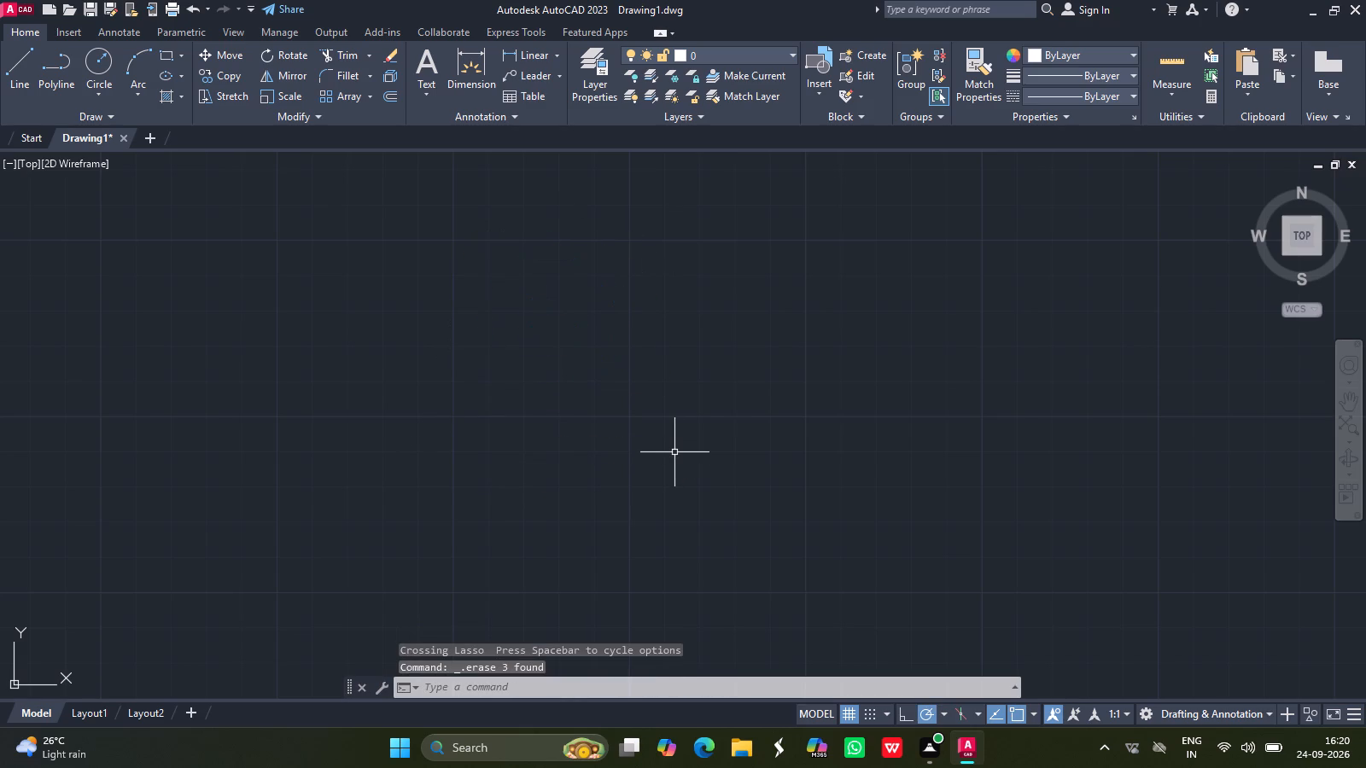
Draw a single horizontal line 25 units long, running leftward from its start point.
{"action": "left_click", "coordinate": [17, 65]}
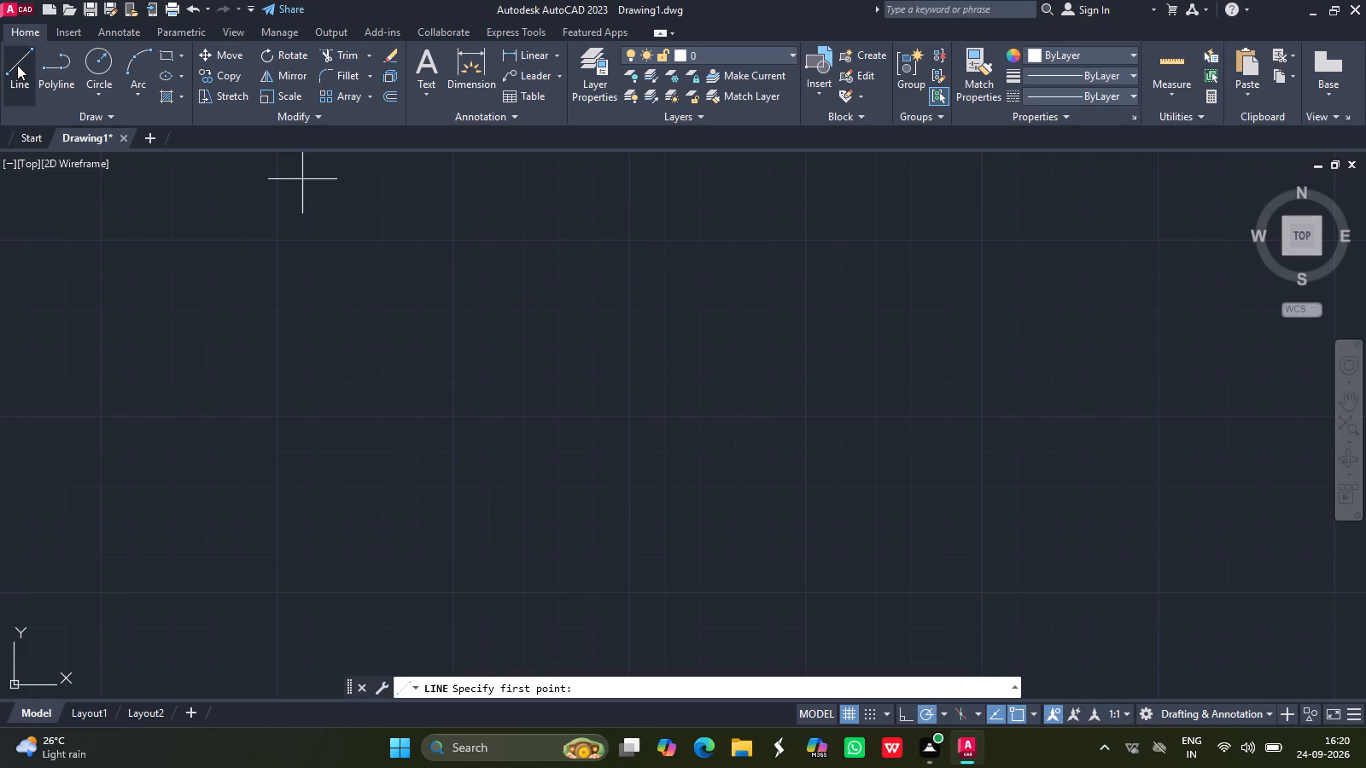
{"action": "left_click_drag", "start_coordinate": [792, 340], "coordinate": [755, 340]}
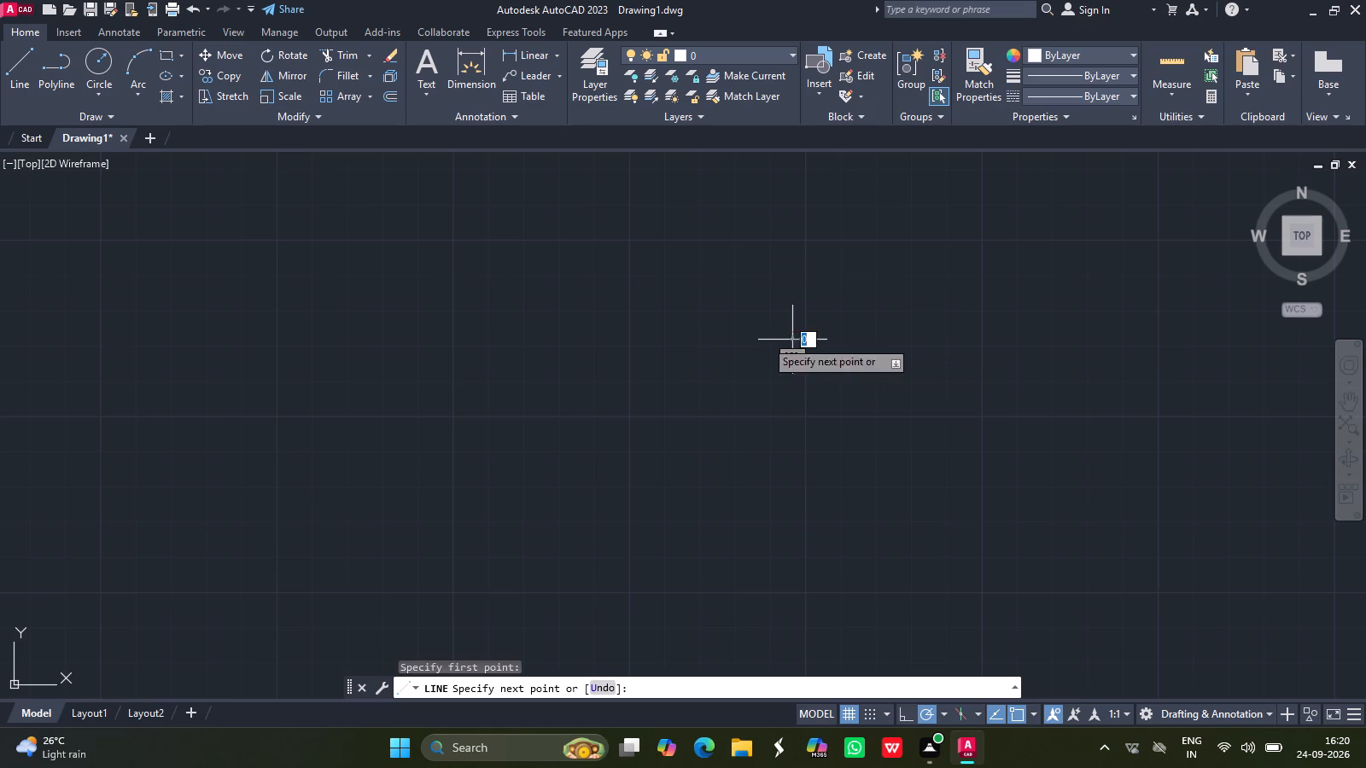
{"action": "left_click_drag", "start_coordinate": [755, 340], "coordinate": [593, 335]}
{"action": "type", "text": "25"}
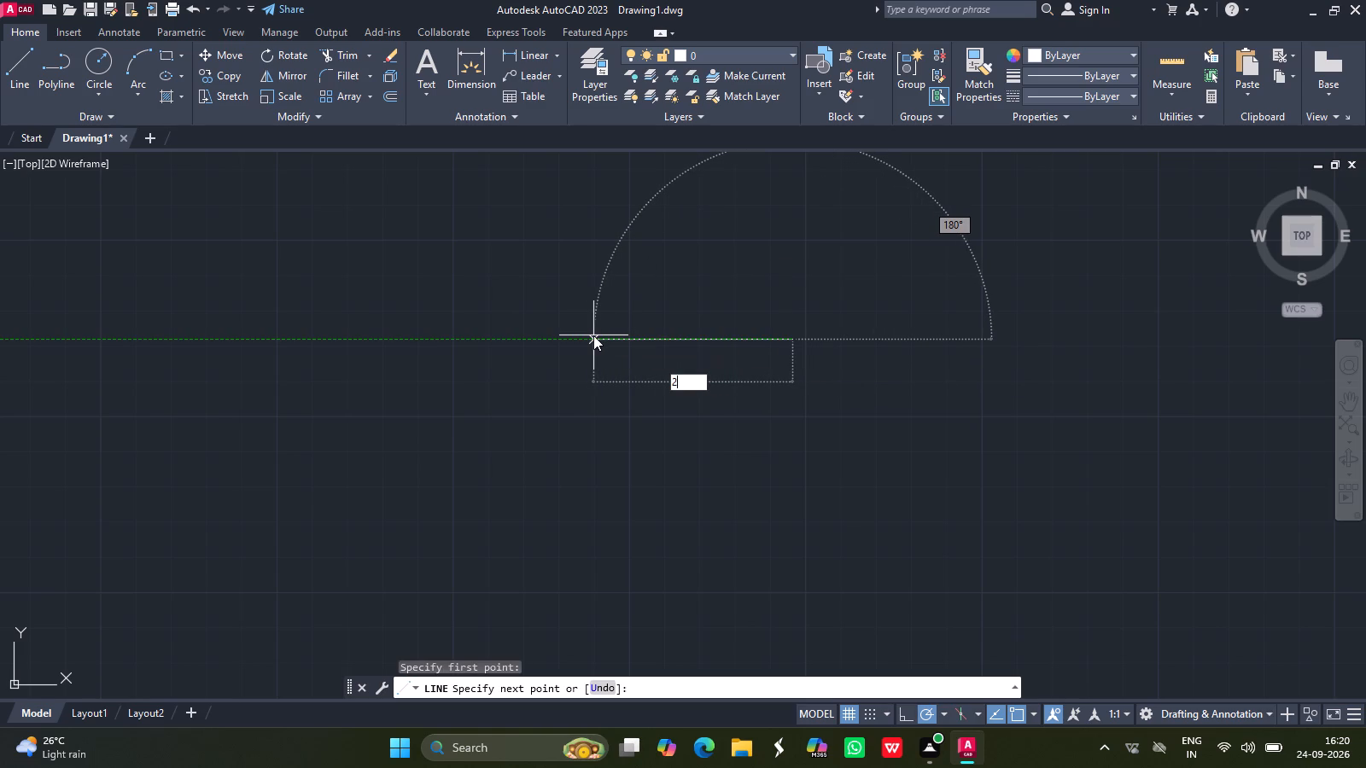
{"action": "key", "text": "Return"}
{"action": "key", "text": "Return"}
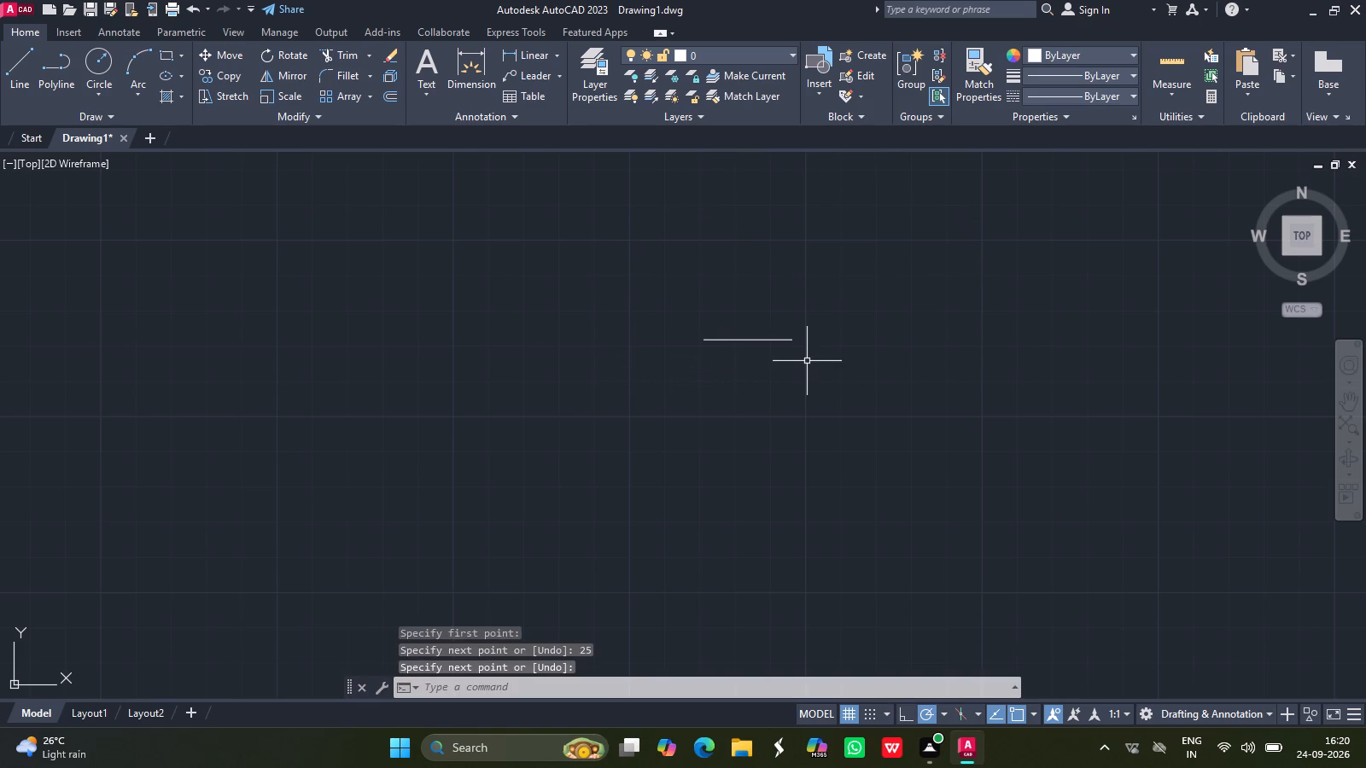
Offset the horizontal line 6 units downward to make a parallel copy below it.
{"action": "scroll", "coordinate": [809, 376], "scroll_direction": "up", "scroll_amount": 1, "text": "ctrl"}
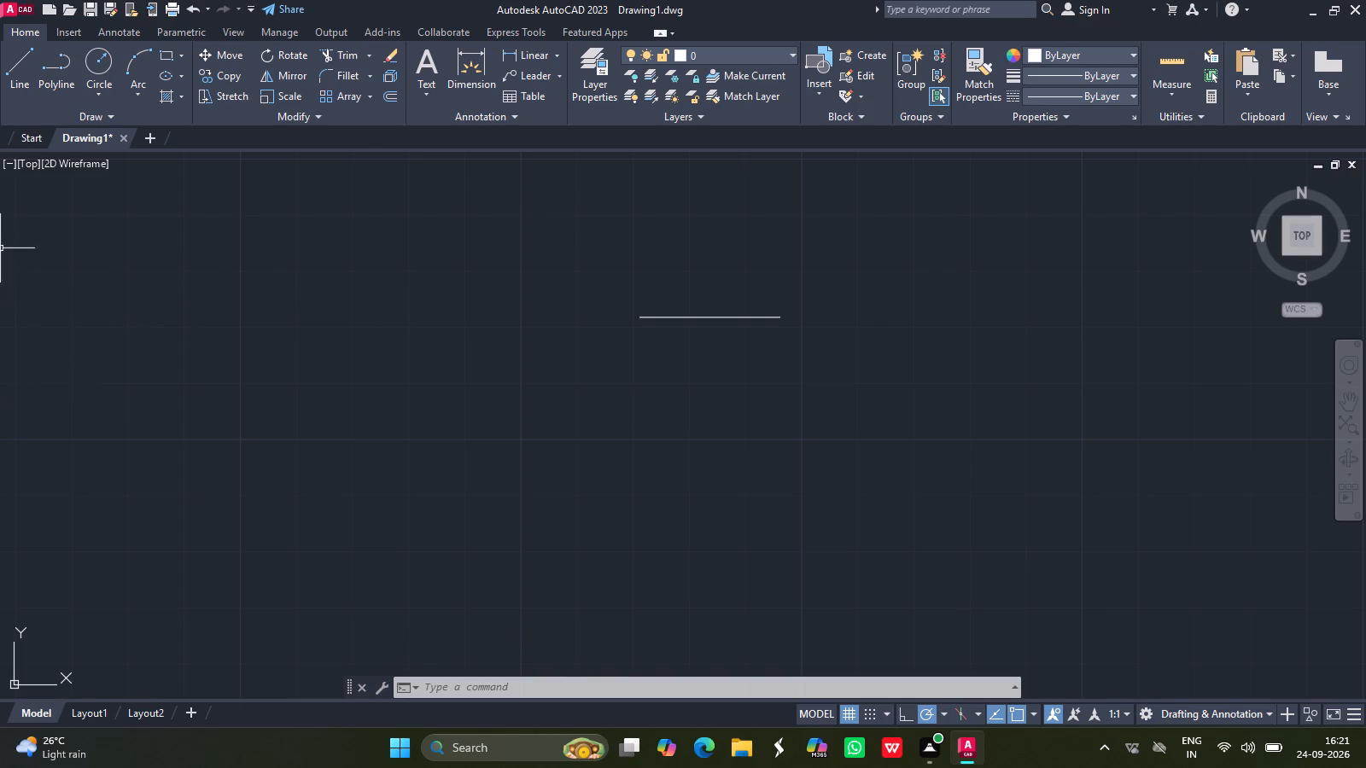
{"action": "left_click", "coordinate": [392, 93]}
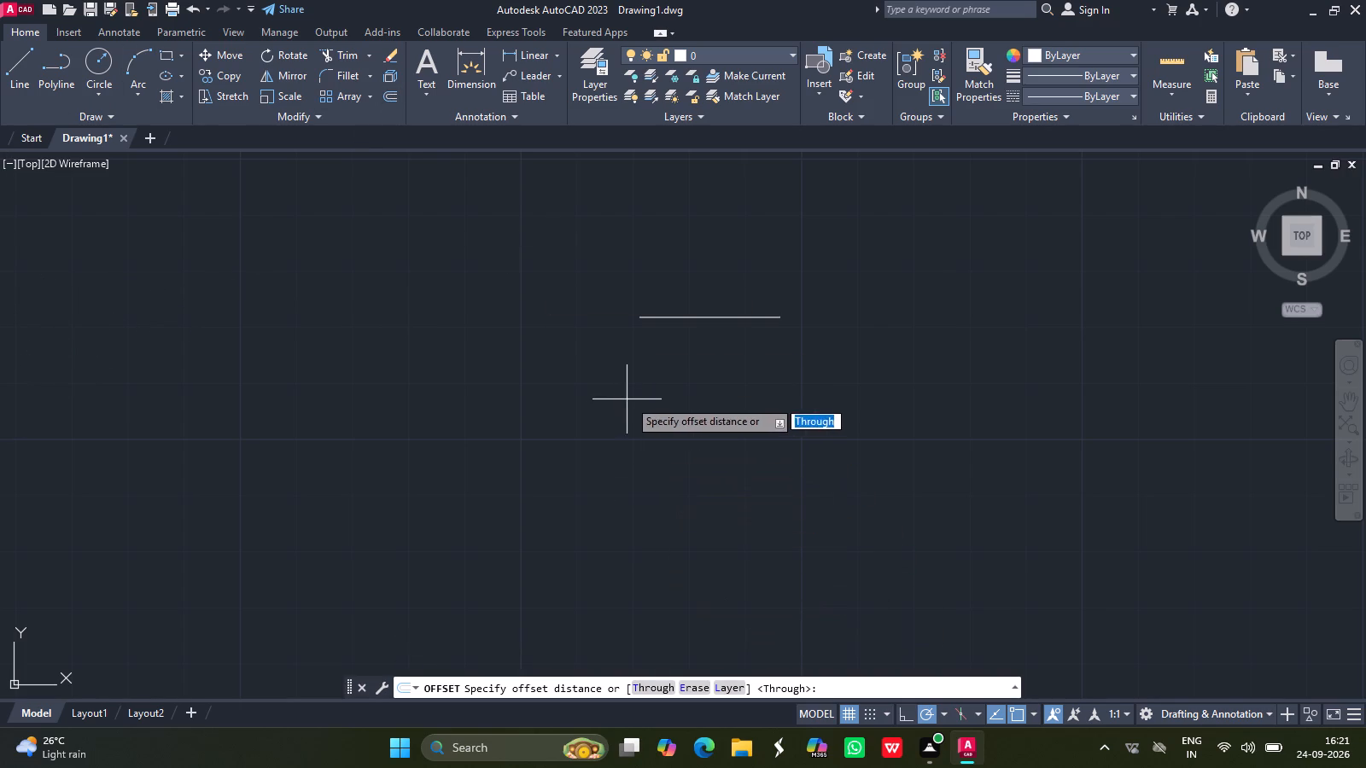
{"action": "left_click", "coordinate": [842, 687]}
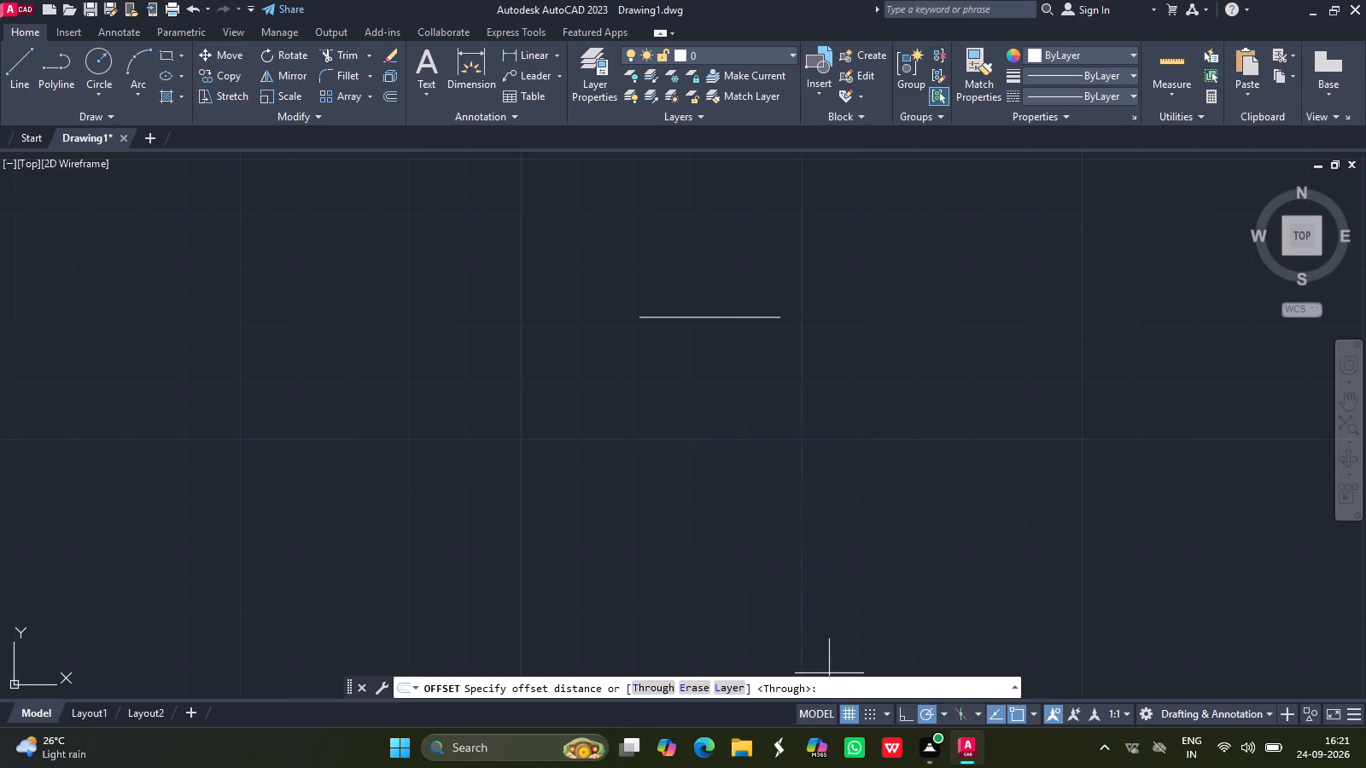
{"action": "key", "text": "6"}
{"action": "key", "text": "Return"}
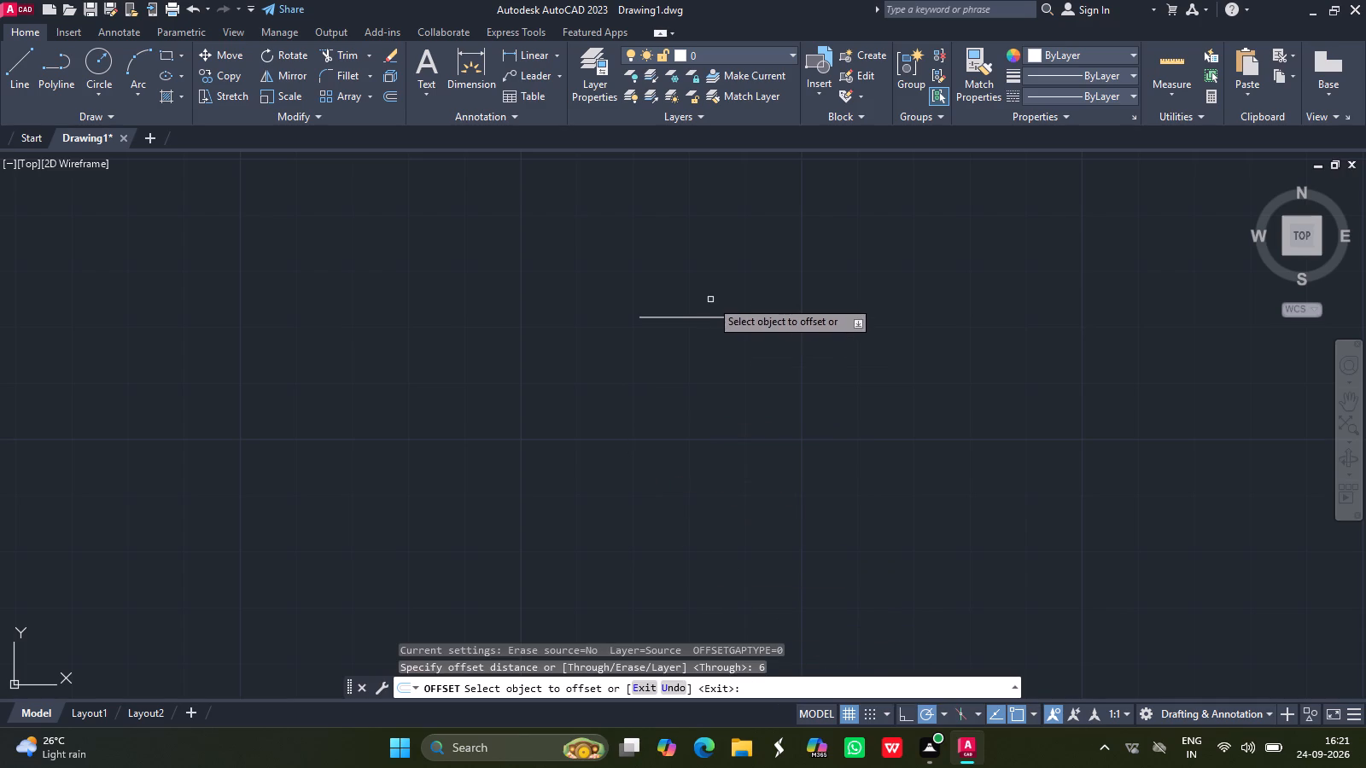
{"action": "left_click_drag", "start_coordinate": [715, 315], "coordinate": [711, 337]}
{"action": "left_click", "coordinate": [711, 337]}
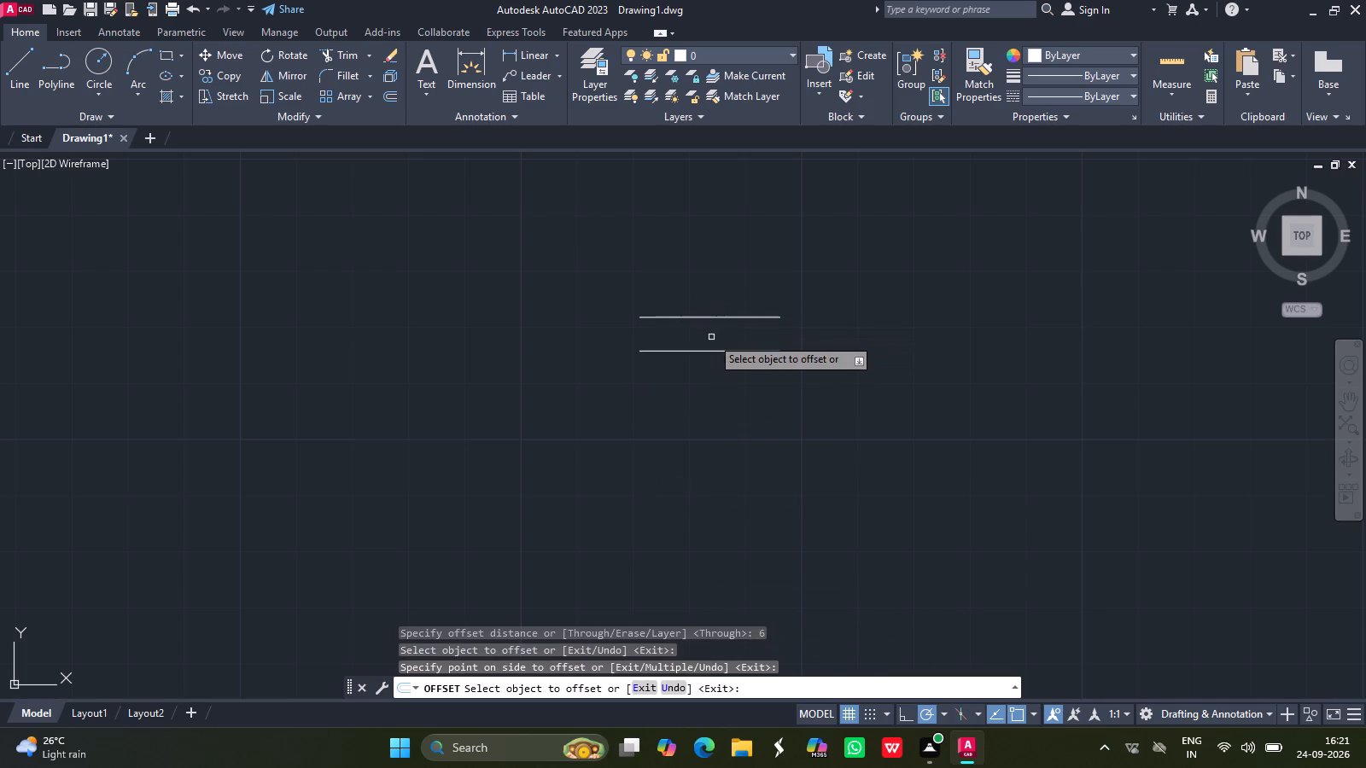
{"action": "key", "text": "Return"}
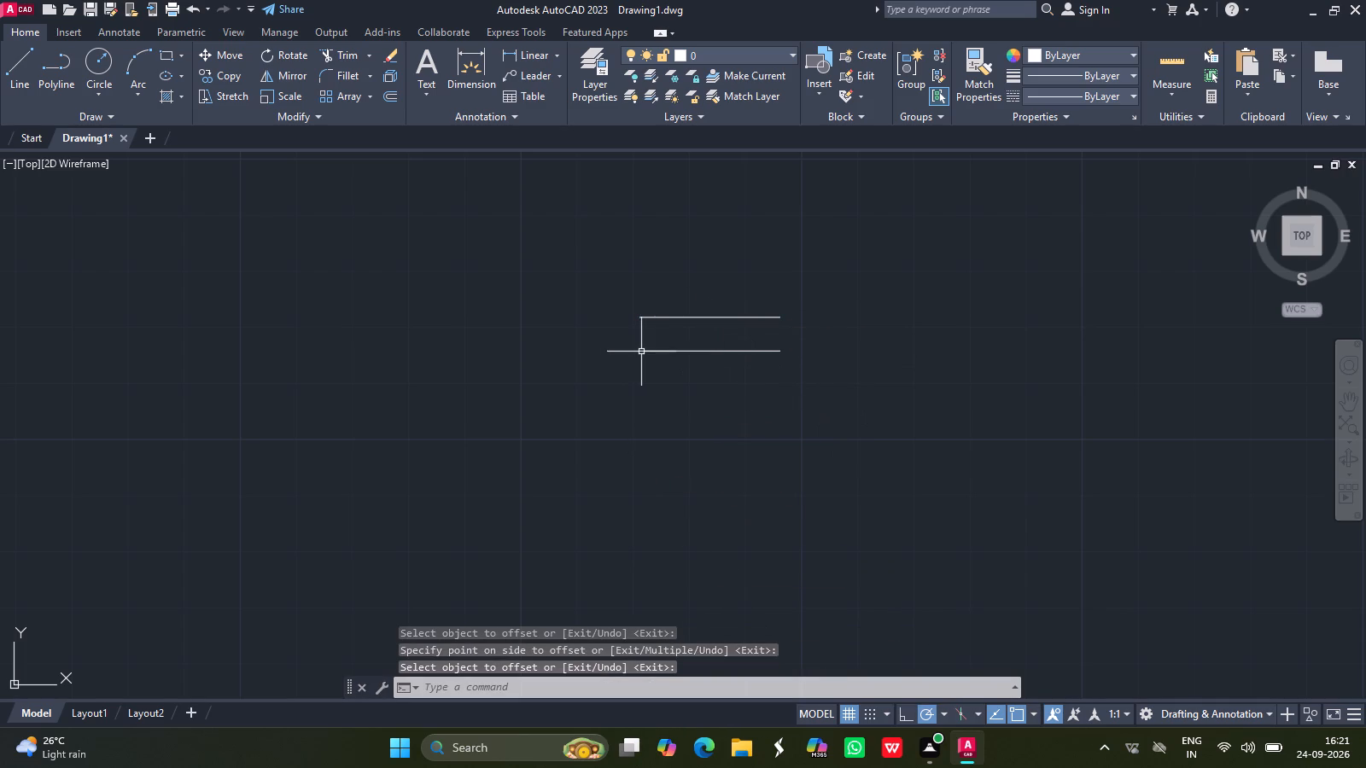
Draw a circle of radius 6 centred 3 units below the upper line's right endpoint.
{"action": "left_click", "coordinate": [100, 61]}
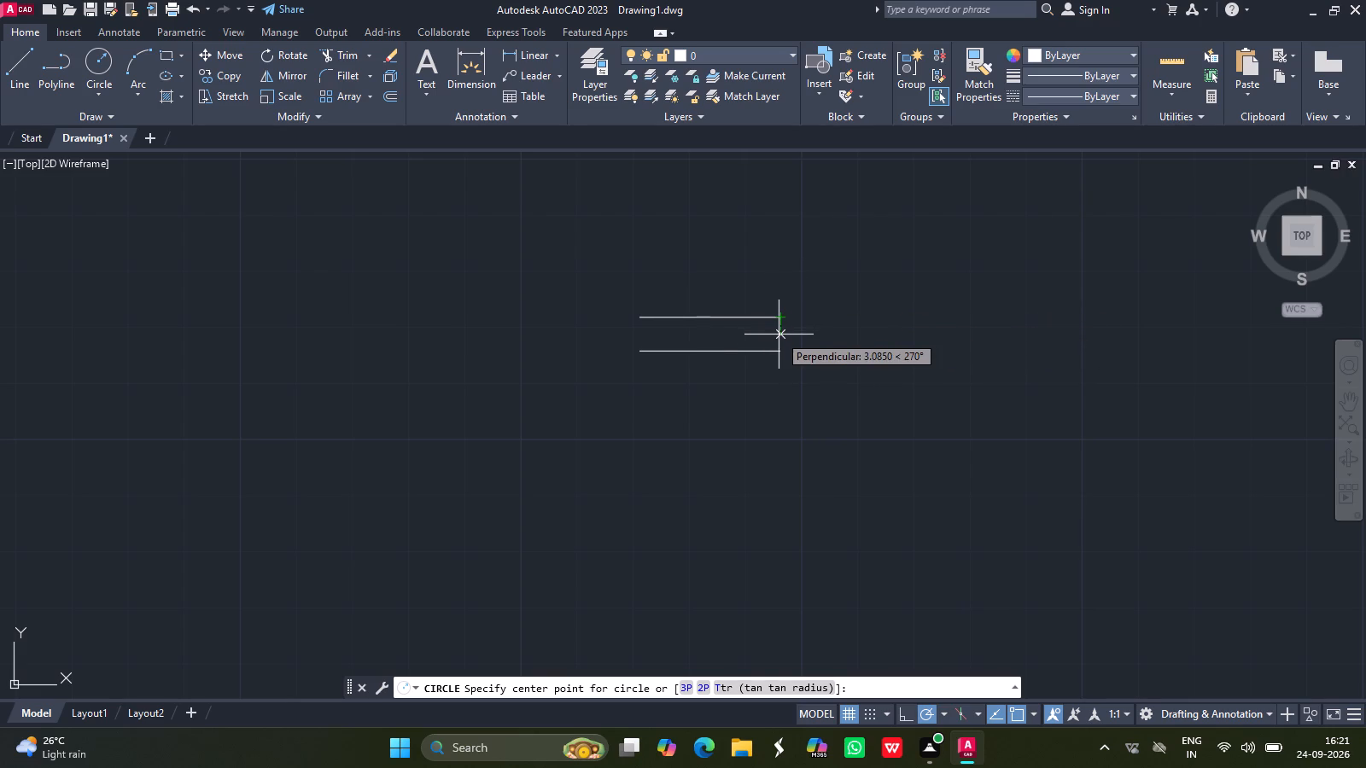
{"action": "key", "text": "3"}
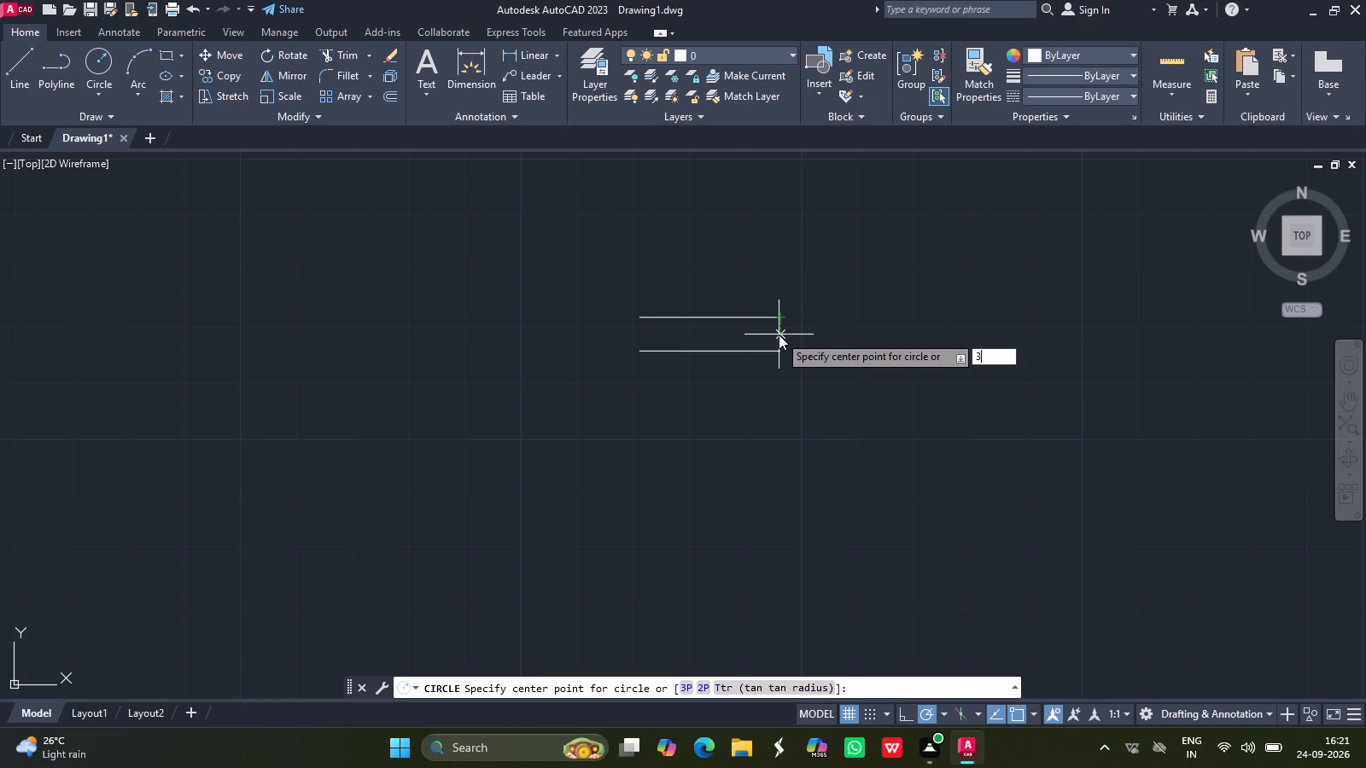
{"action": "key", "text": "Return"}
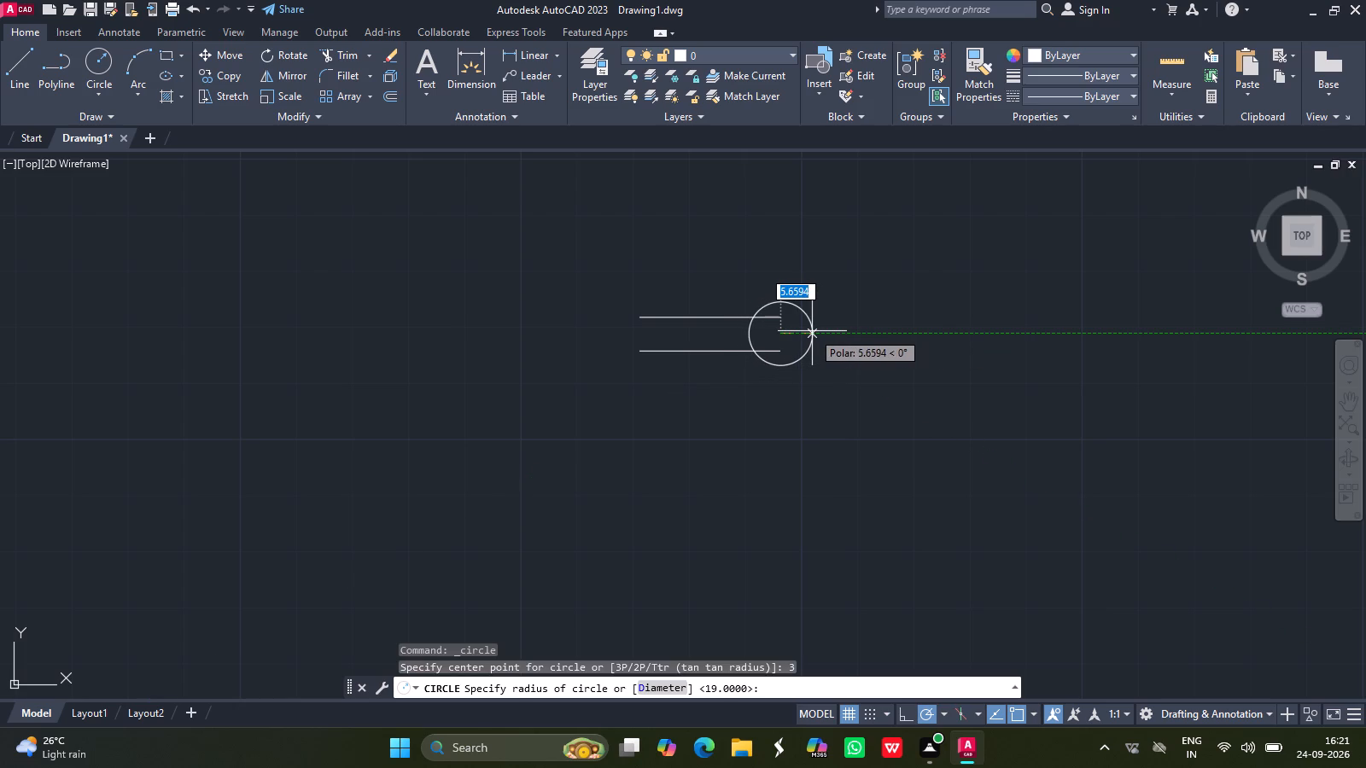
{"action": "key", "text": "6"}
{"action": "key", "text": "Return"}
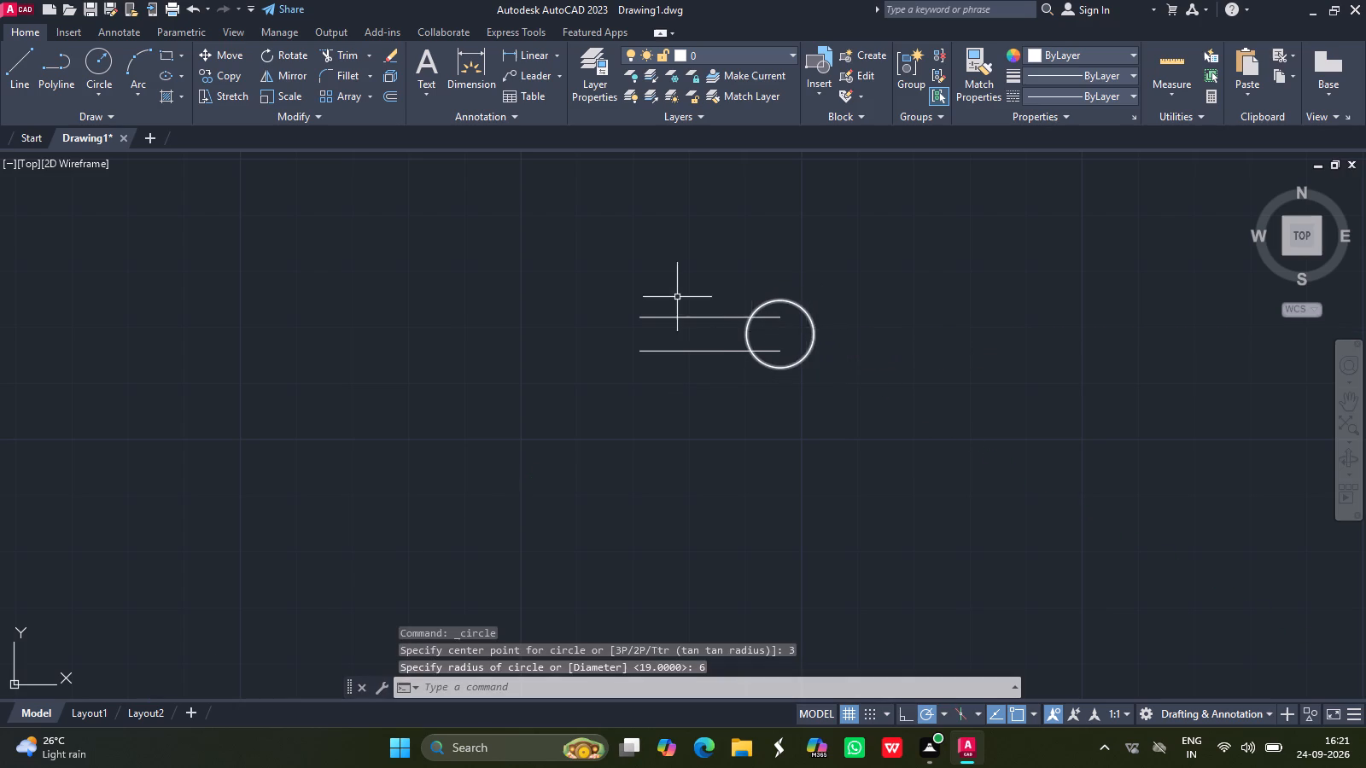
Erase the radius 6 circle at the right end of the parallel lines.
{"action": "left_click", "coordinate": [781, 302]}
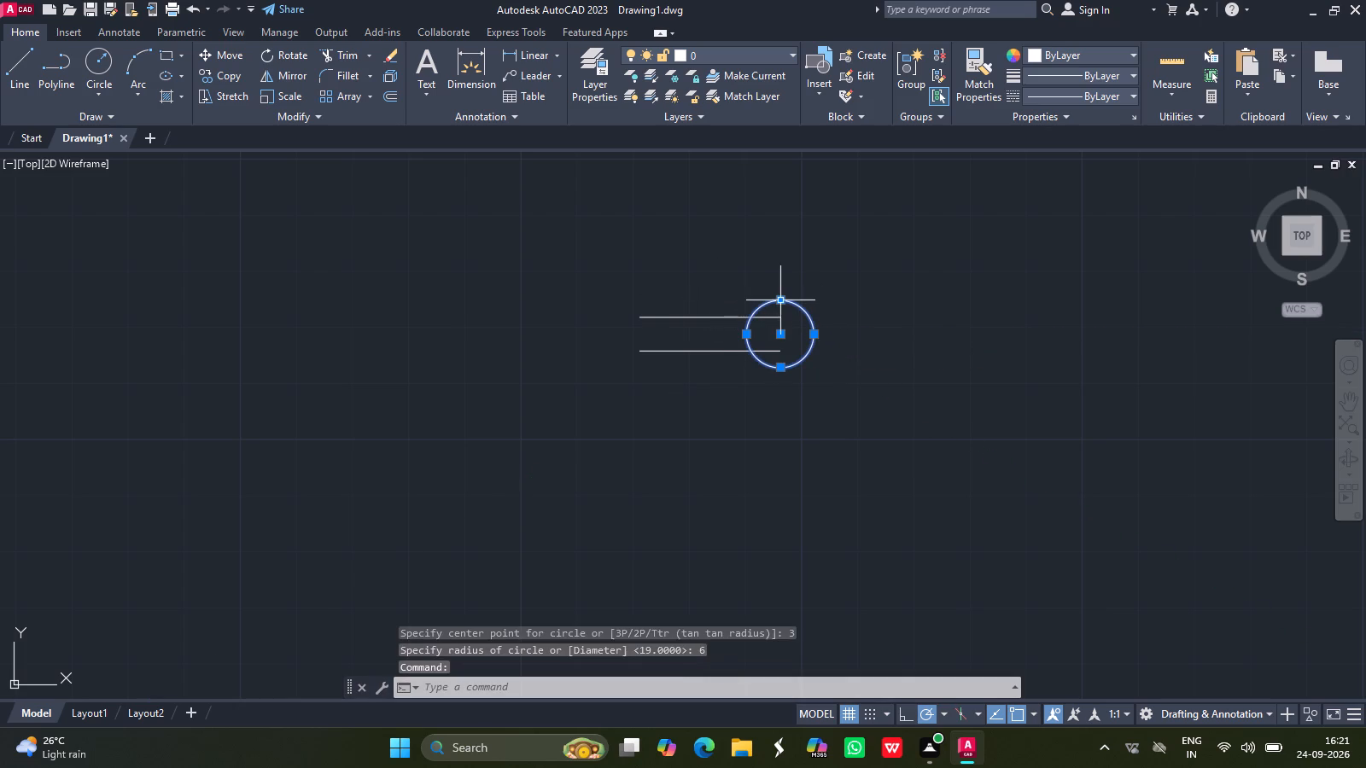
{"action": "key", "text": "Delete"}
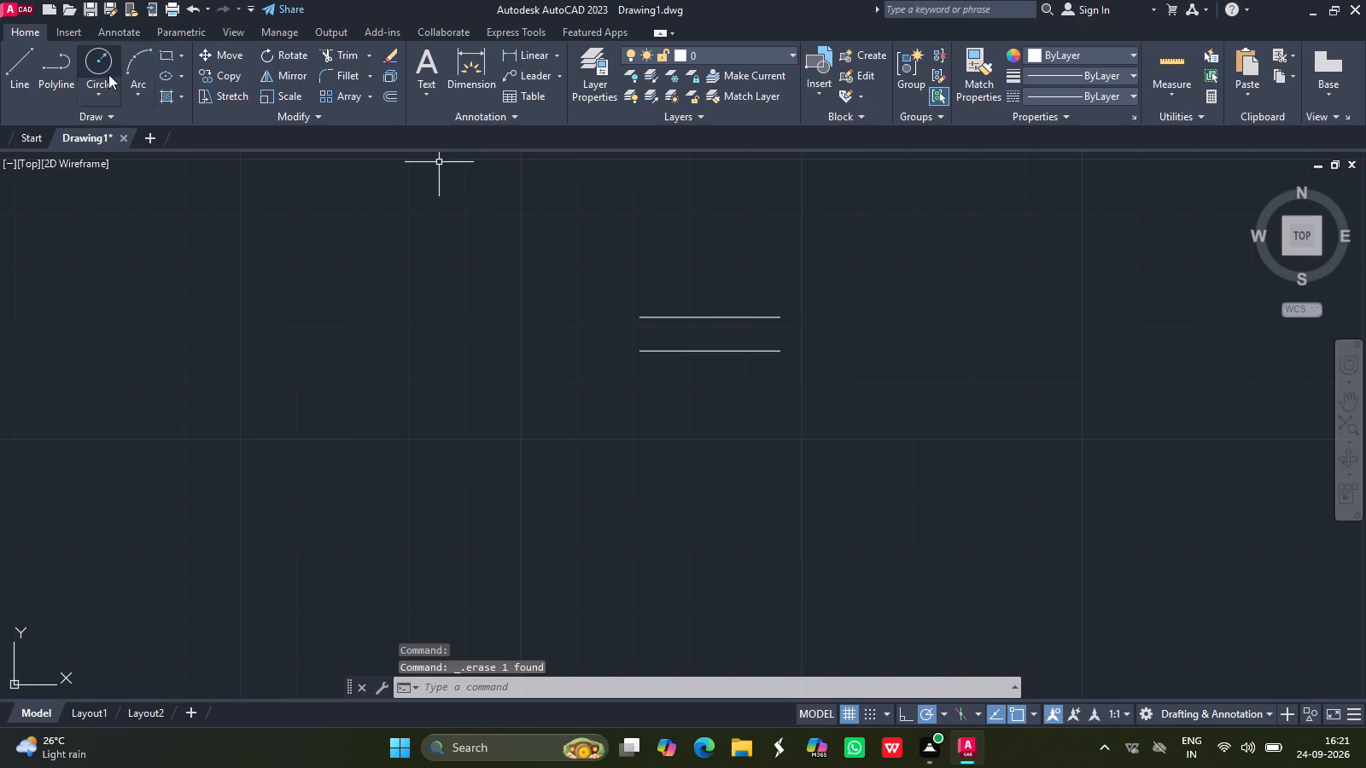
Draw a circle of radius 3 centred 3 units below the upper line's right endpoint.
{"action": "left_click", "coordinate": [95, 64]}
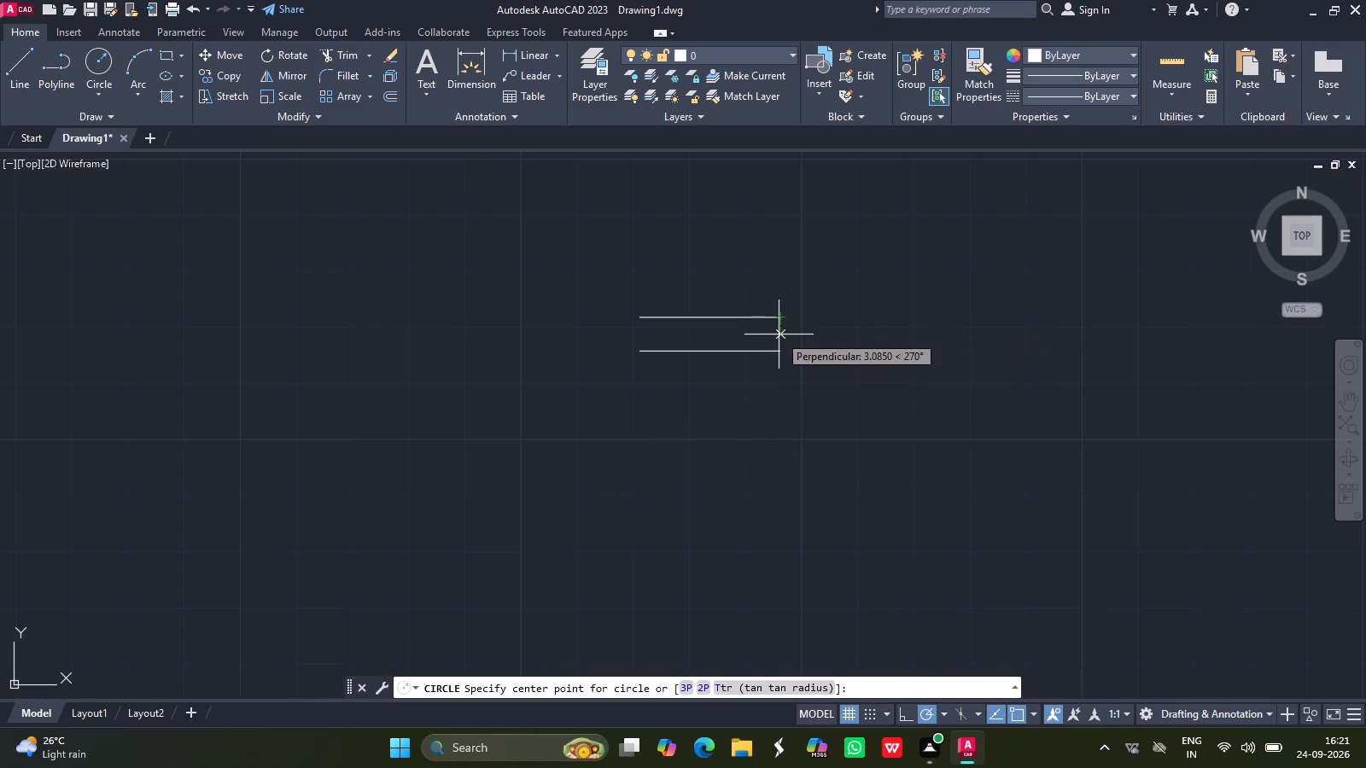
{"action": "key", "text": "3"}
{"action": "key", "text": "Return"}
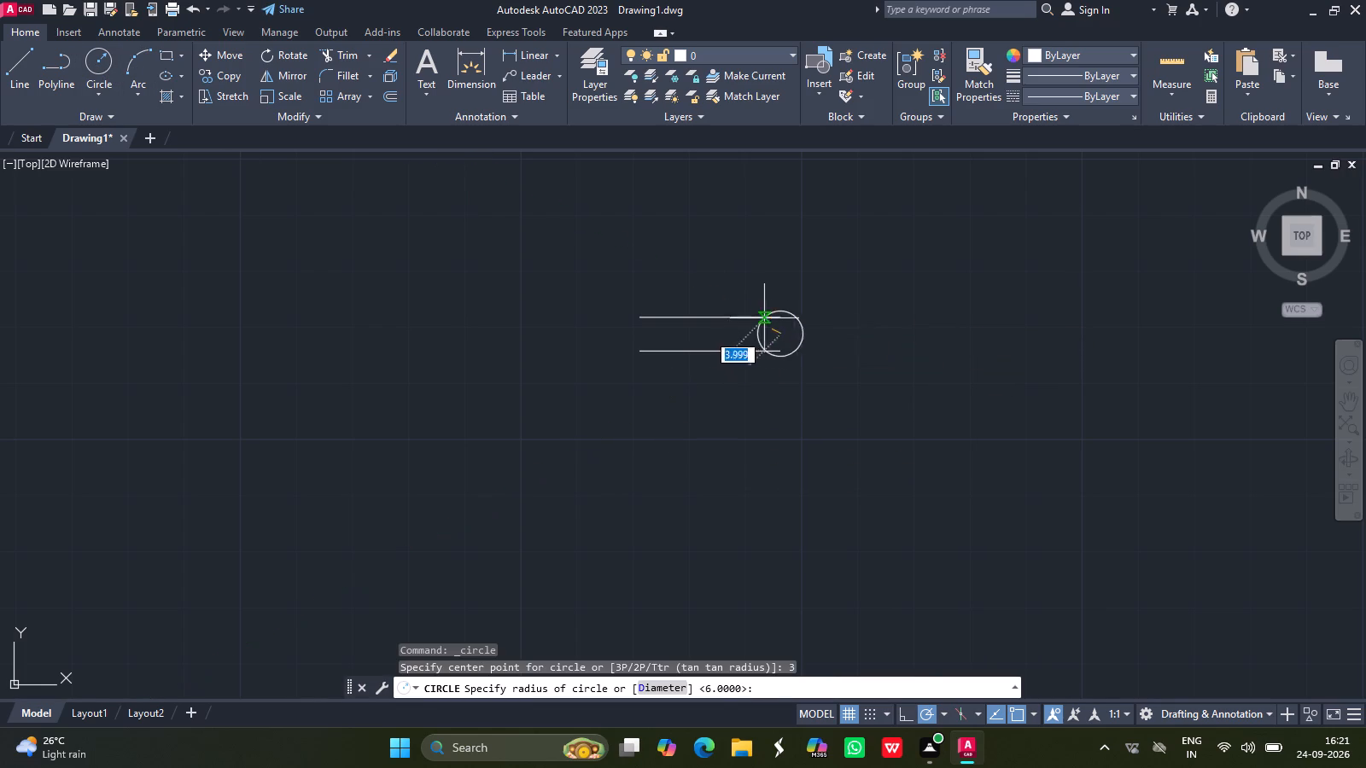
{"action": "key", "text": "3"}
{"action": "key", "text": "Return"}
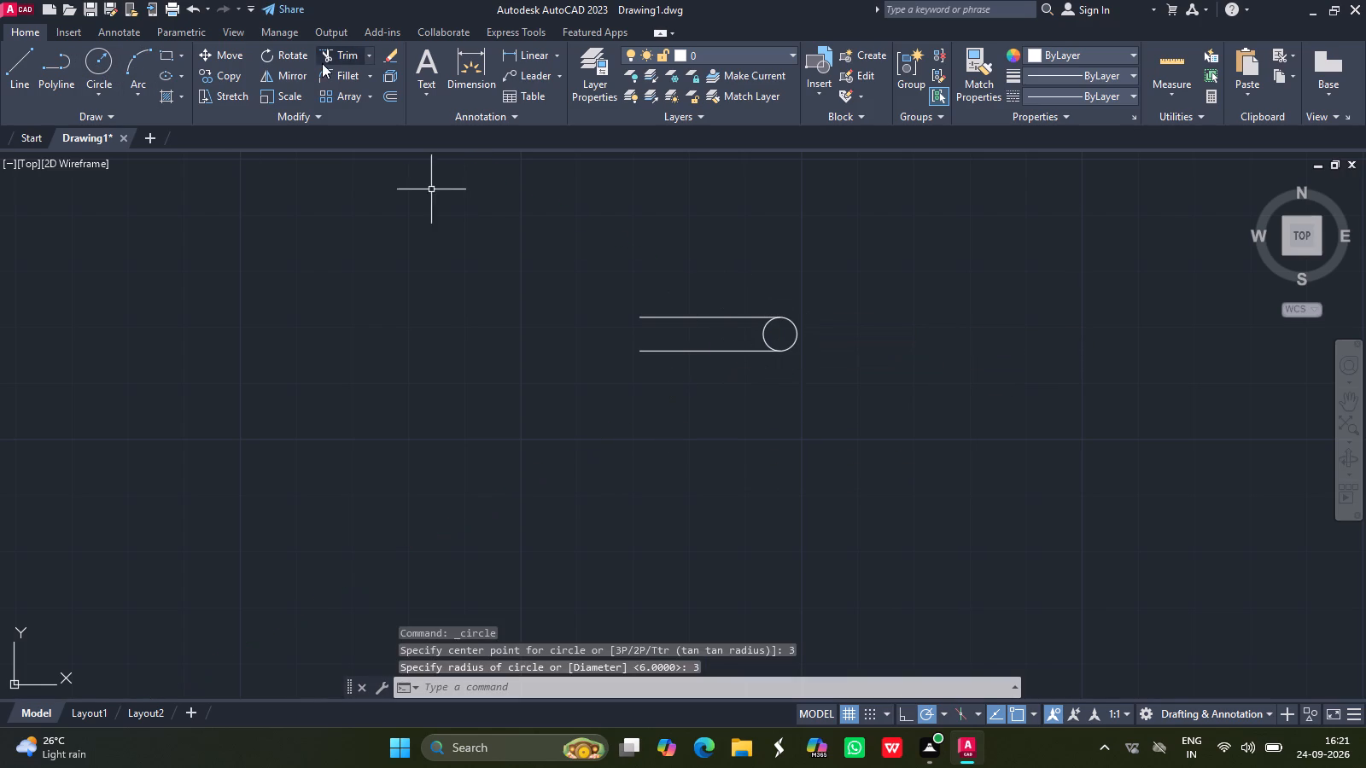
Draw a circle of radius 3 centred 3 units below the upper line's left endpoint.
{"action": "left_click", "coordinate": [102, 56]}
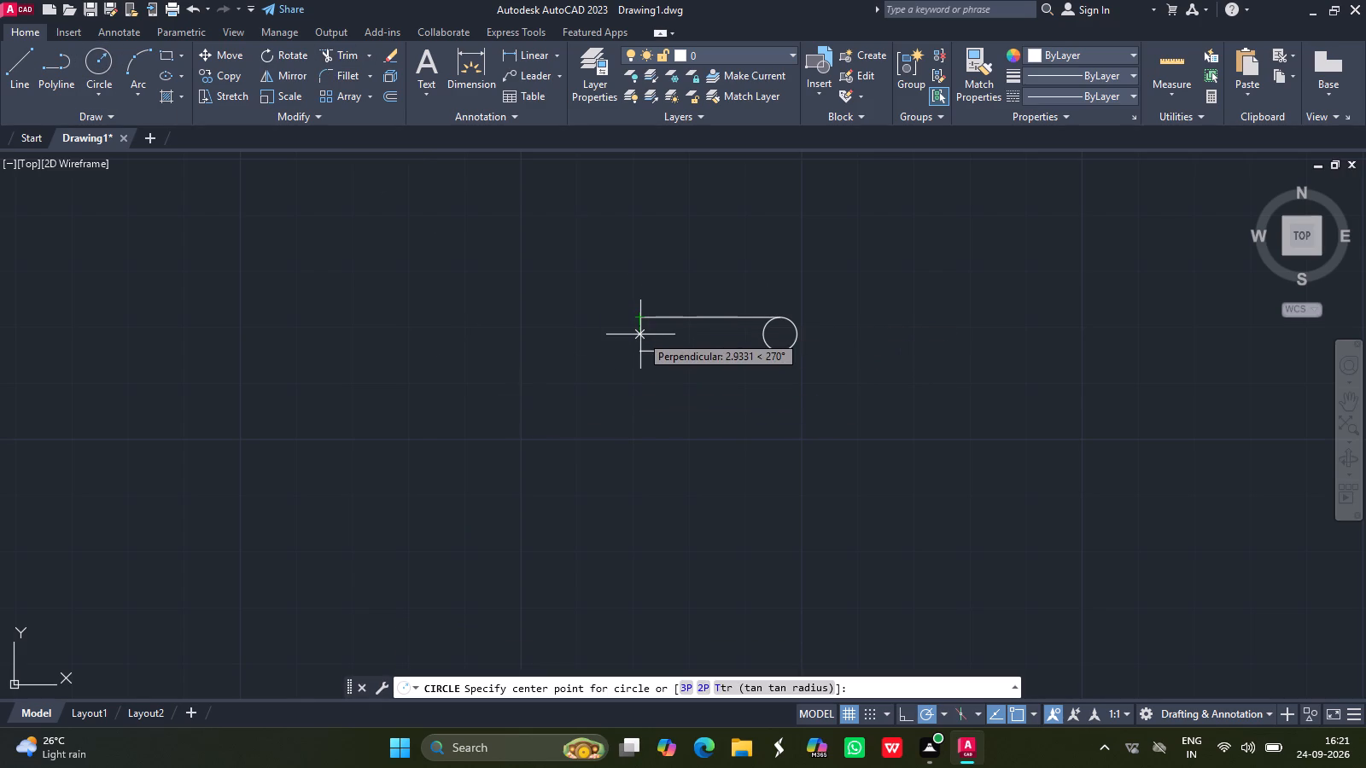
{"action": "key", "text": "3"}
{"action": "key", "text": "Return"}
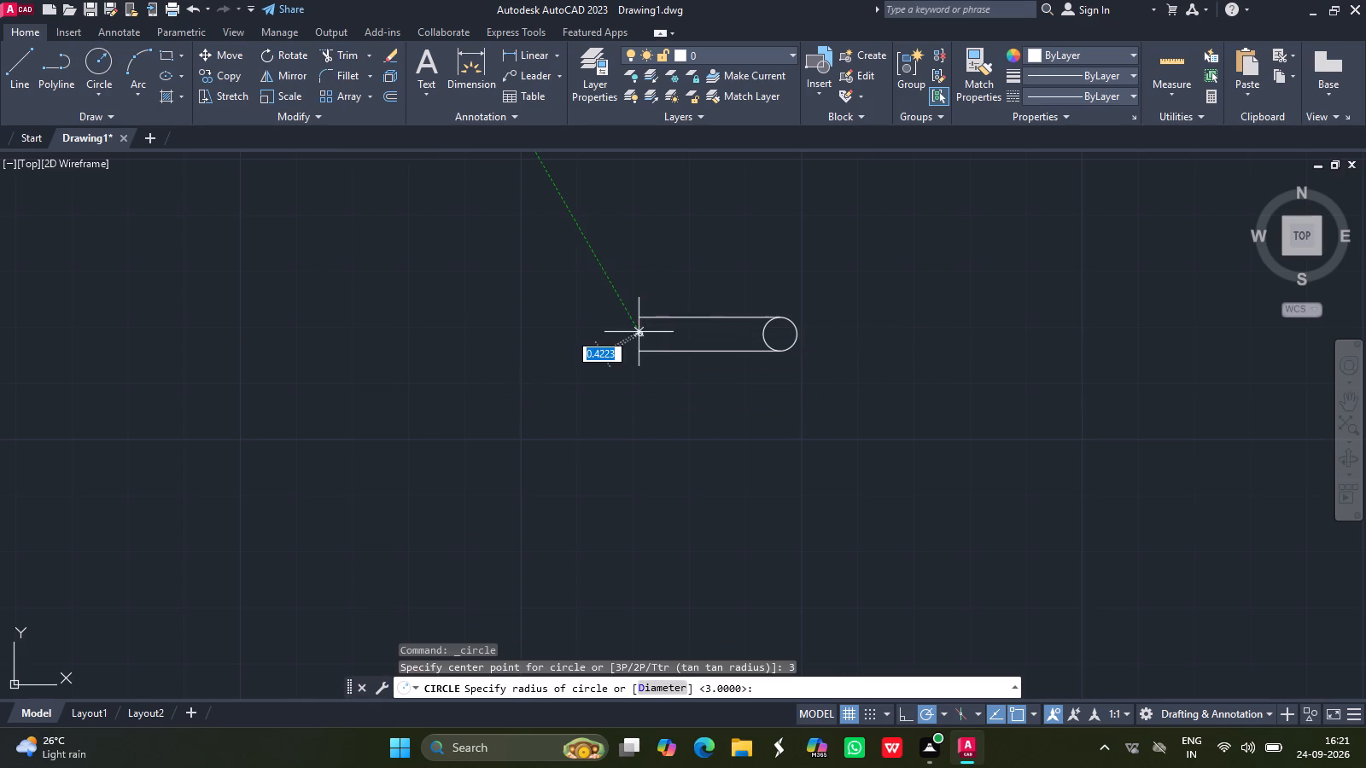
{"action": "key", "text": "3"}
{"action": "key", "text": "Return"}
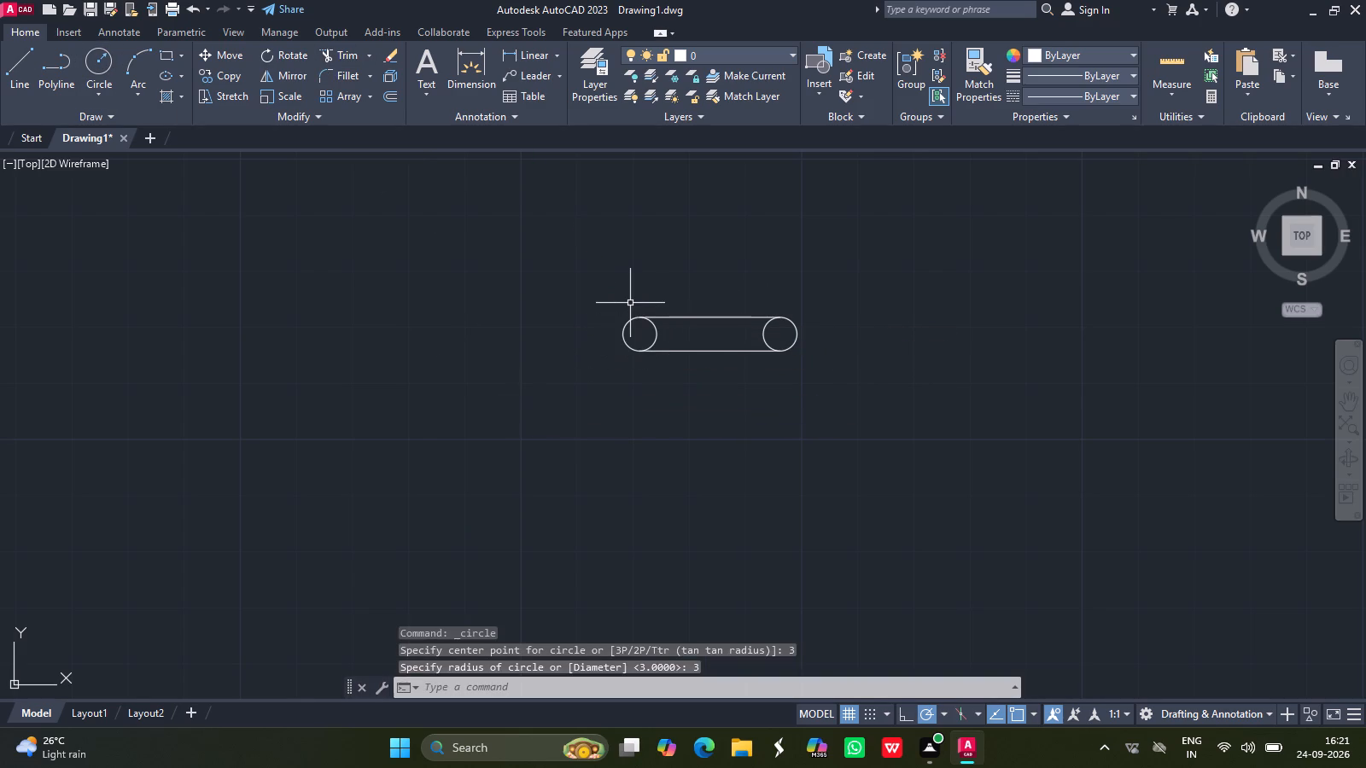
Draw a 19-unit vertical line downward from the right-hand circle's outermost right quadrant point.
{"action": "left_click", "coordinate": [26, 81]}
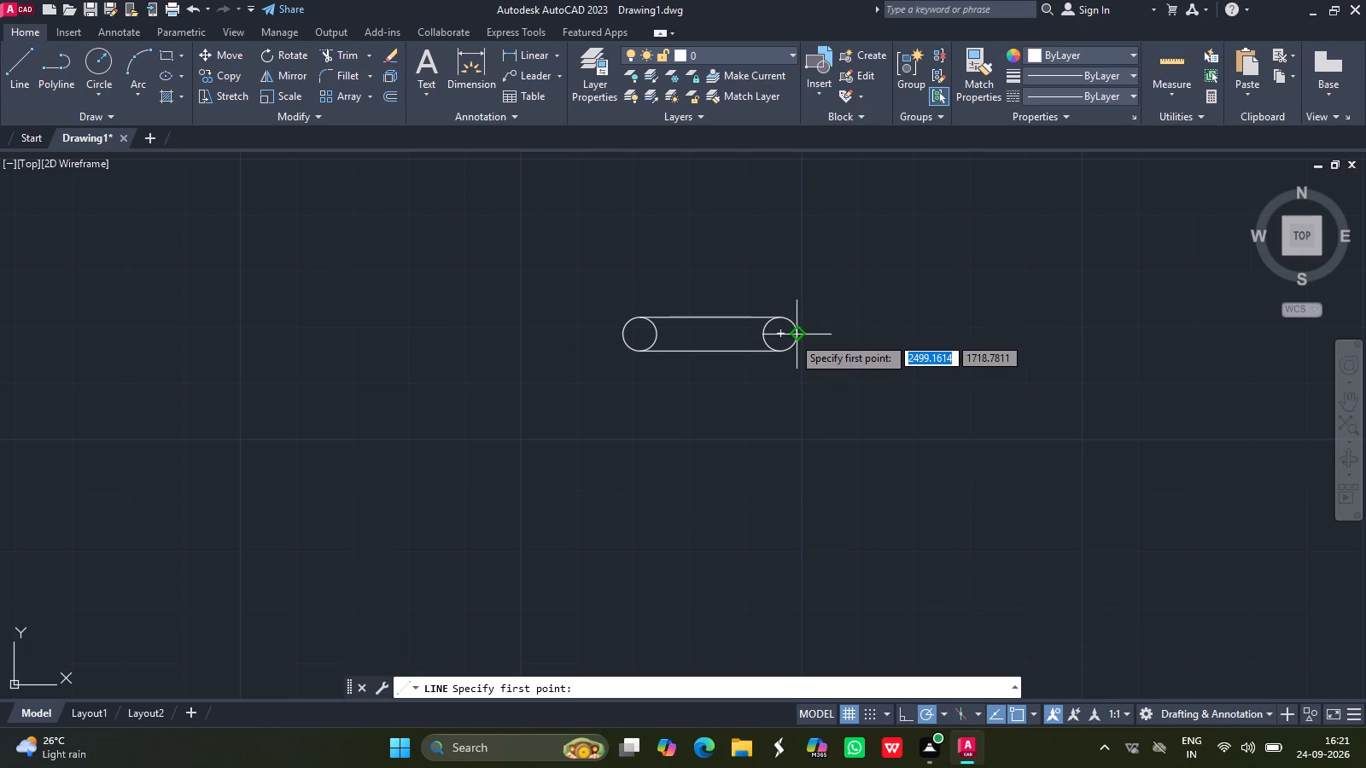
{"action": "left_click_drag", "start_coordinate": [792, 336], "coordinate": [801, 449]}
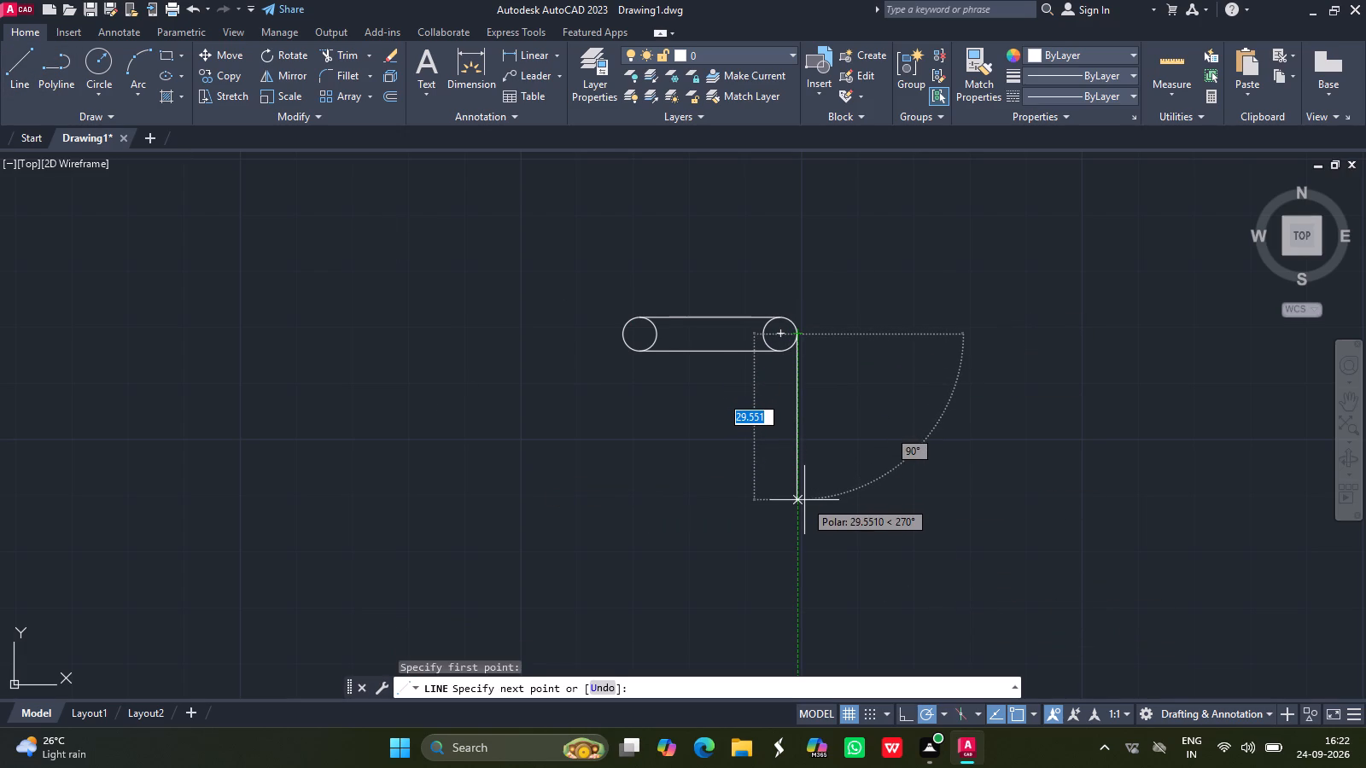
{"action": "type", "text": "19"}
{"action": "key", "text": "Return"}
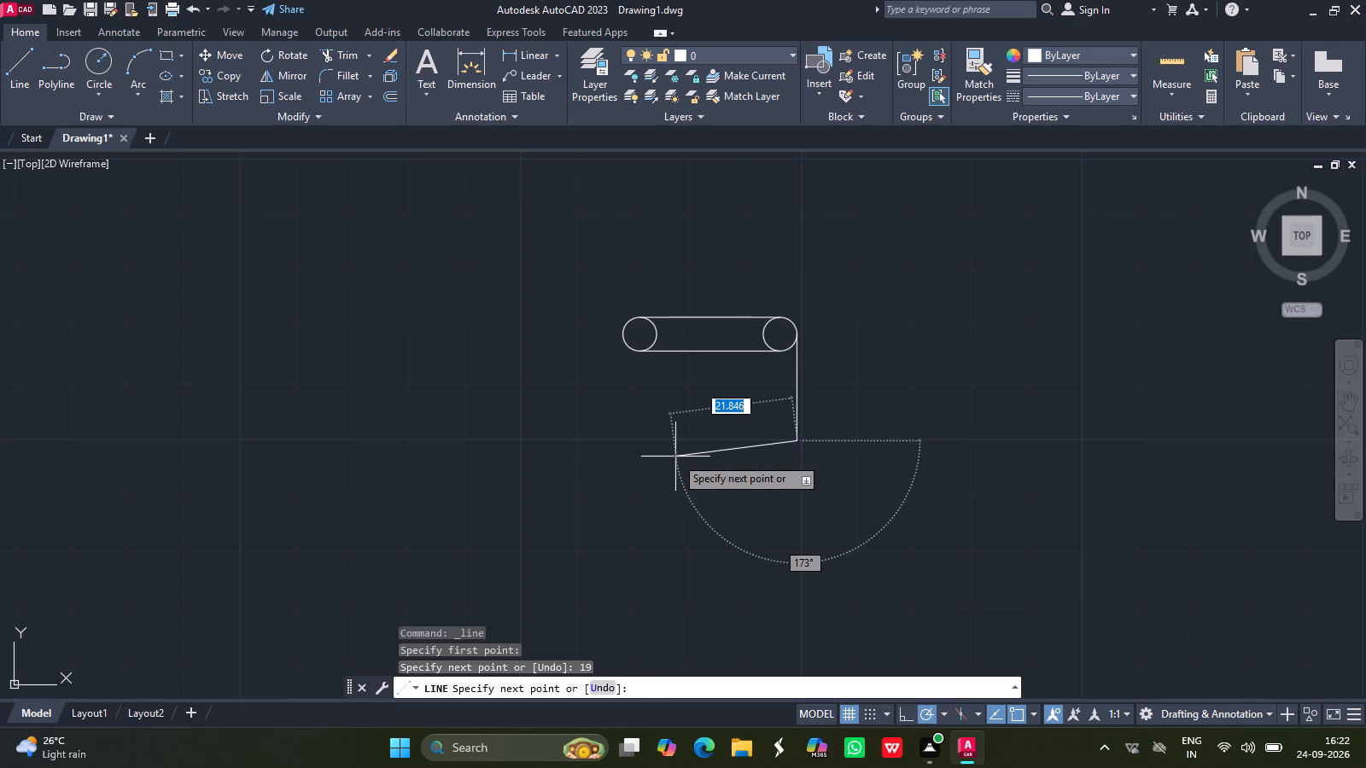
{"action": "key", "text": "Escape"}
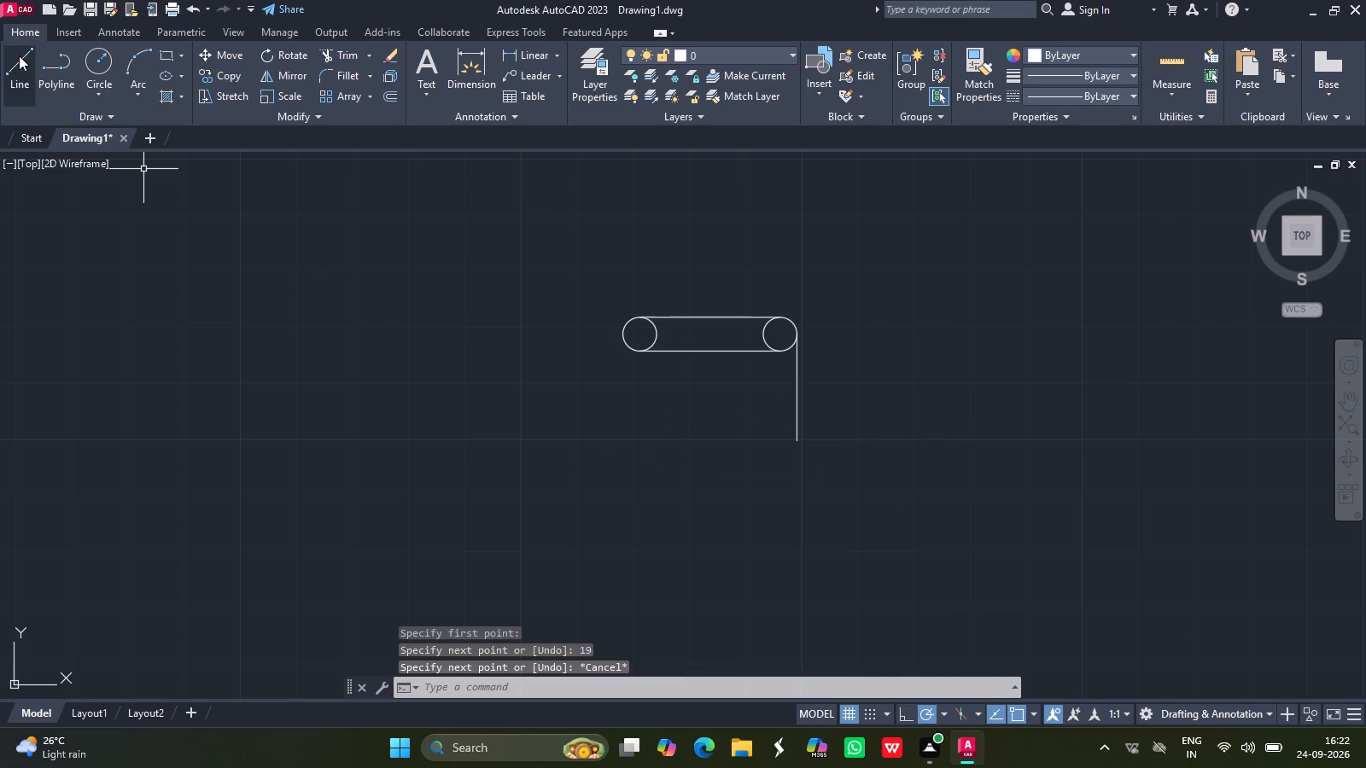
Draw a 19-unit vertical line downward from the midpoint of the upper horizontal line.
{"action": "left_click", "coordinate": [19, 55]}
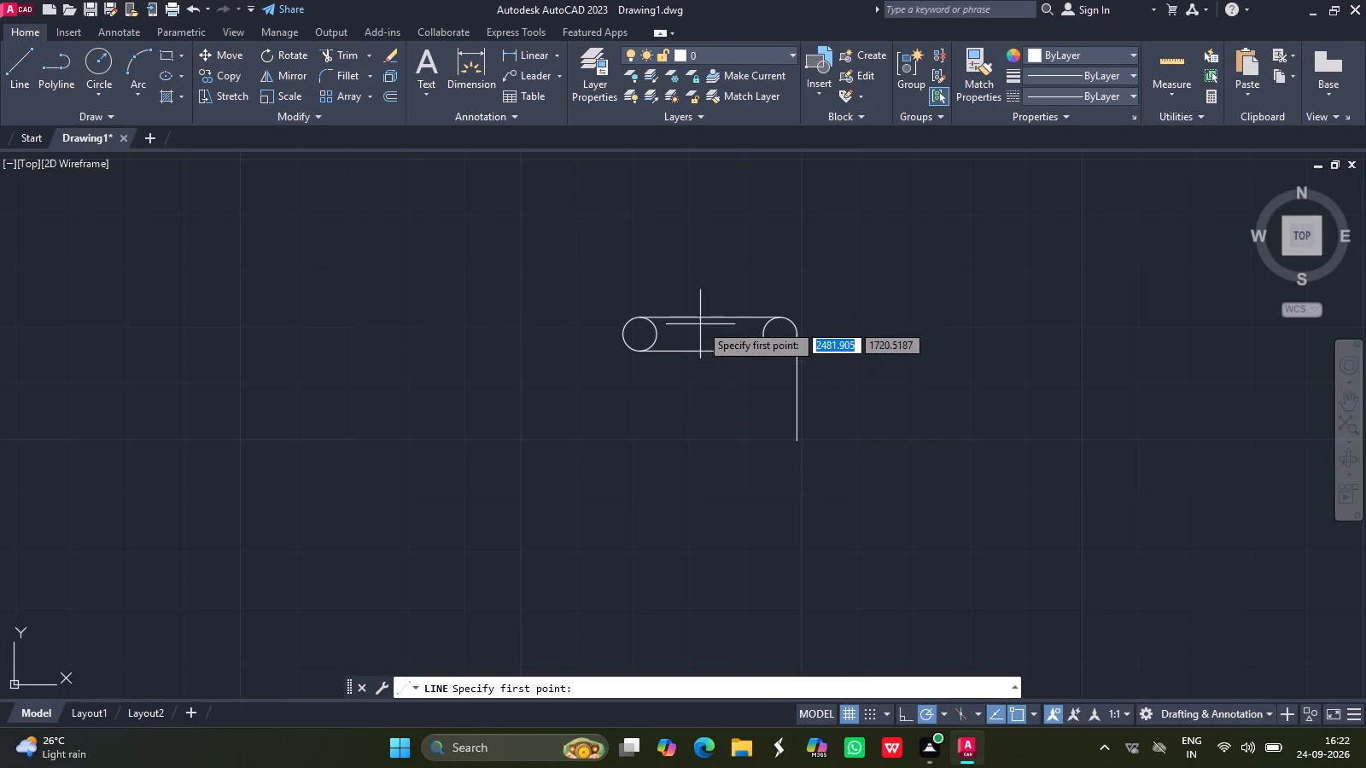
{"action": "left_click_drag", "start_coordinate": [713, 317], "coordinate": [714, 390]}
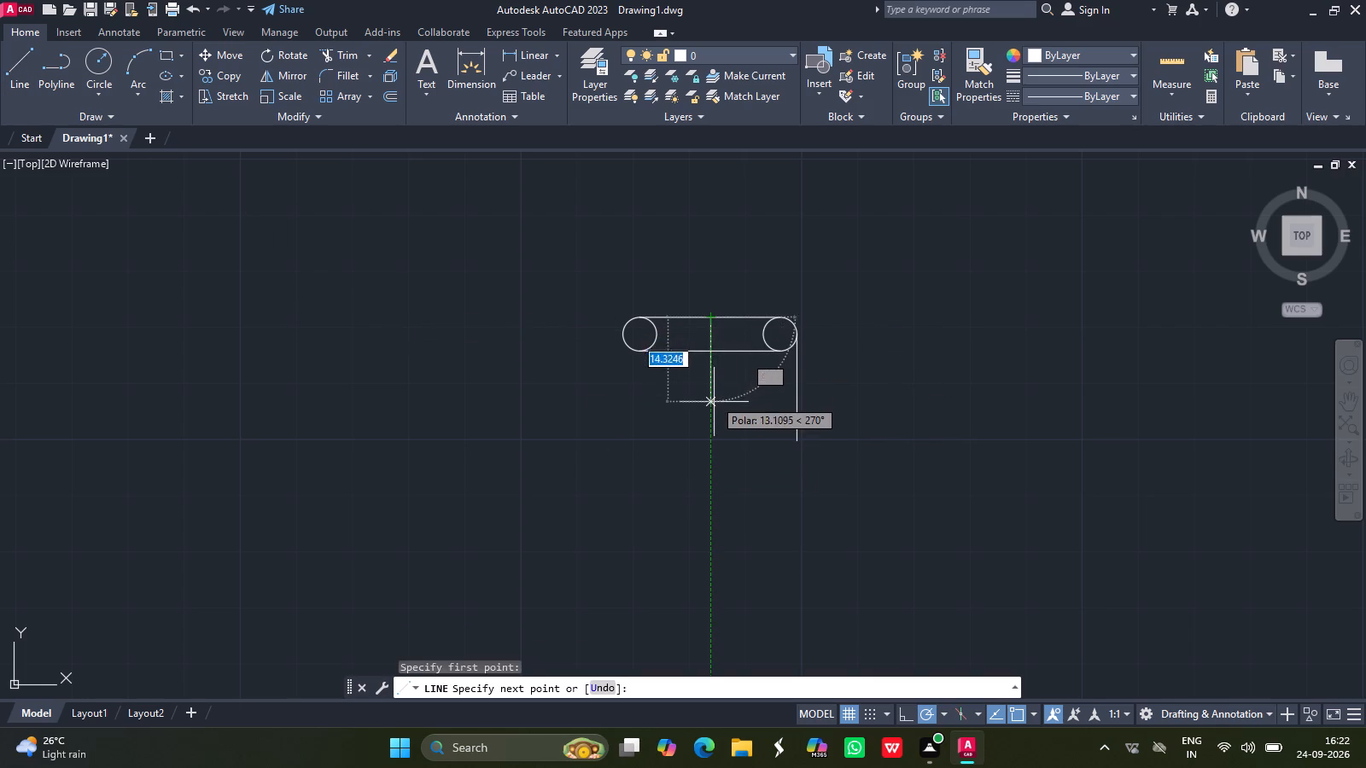
{"action": "type", "text": "19"}
{"action": "key", "text": "Return"}
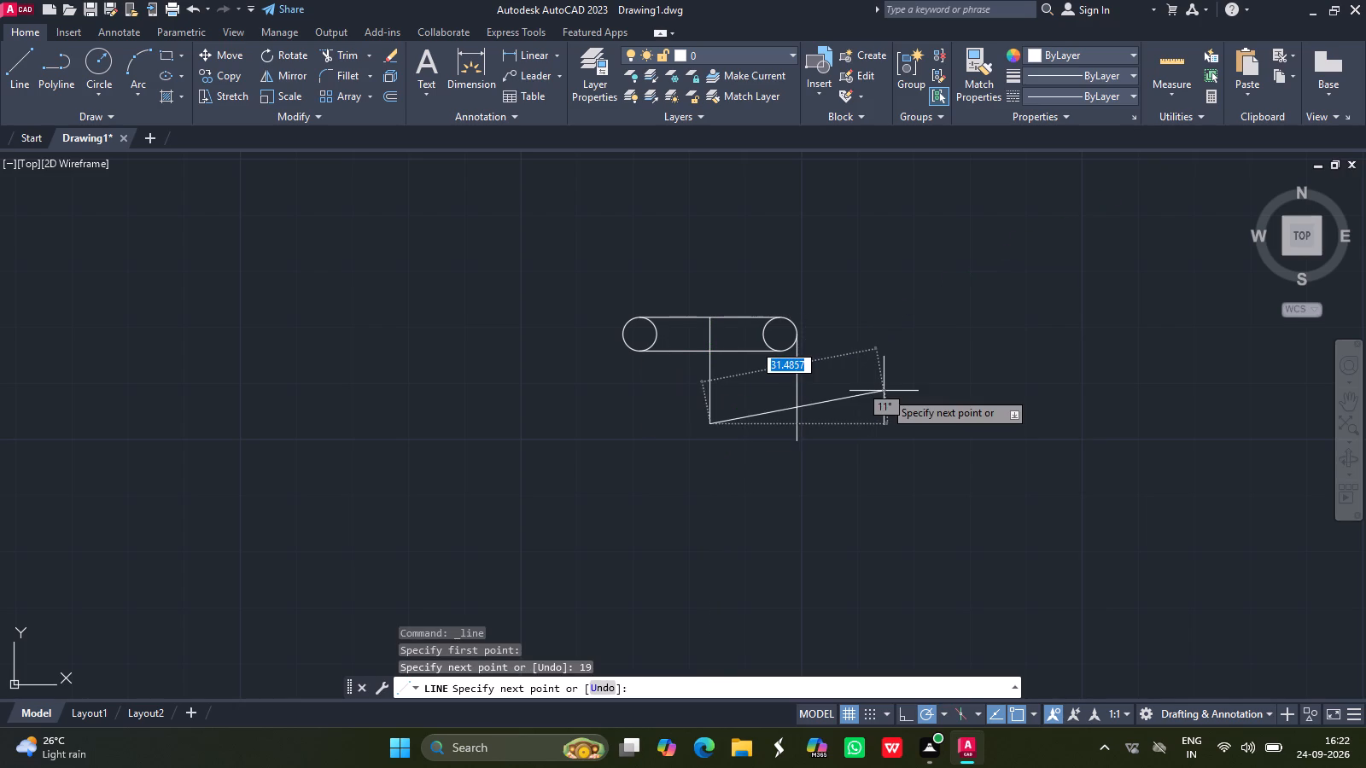
{"action": "key", "text": "Return"}
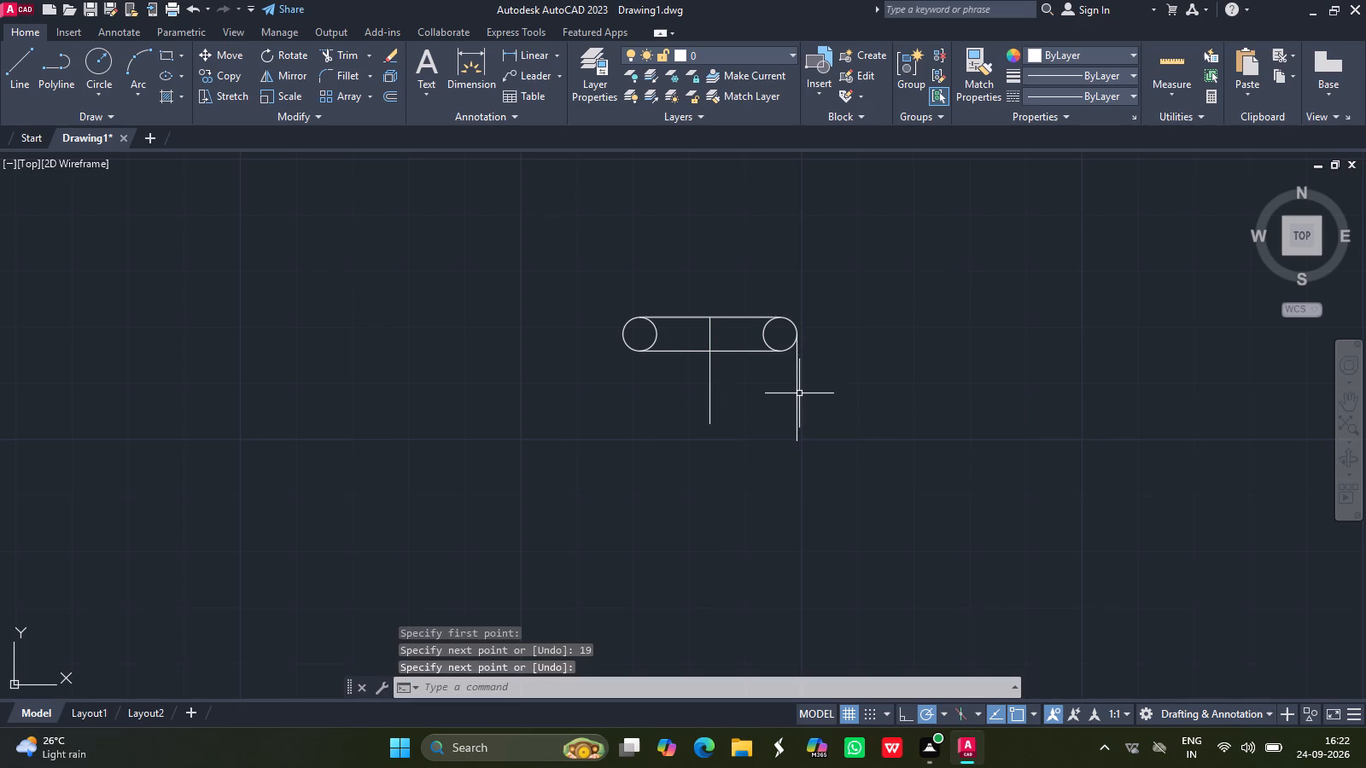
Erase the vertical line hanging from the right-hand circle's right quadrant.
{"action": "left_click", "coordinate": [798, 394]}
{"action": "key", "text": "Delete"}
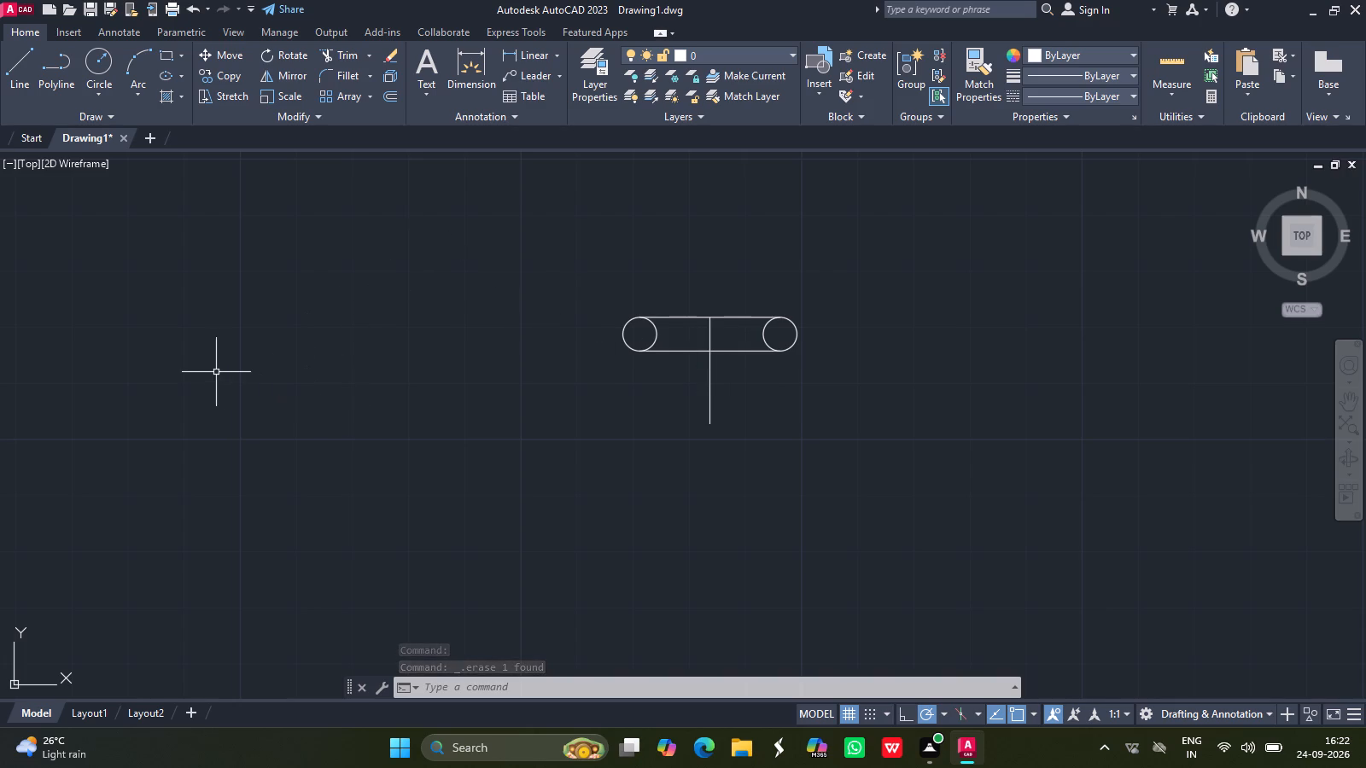
Draw a circle of radius 6 centred on the lower end of the middle vertical line.
{"action": "left_click", "coordinate": [102, 68]}
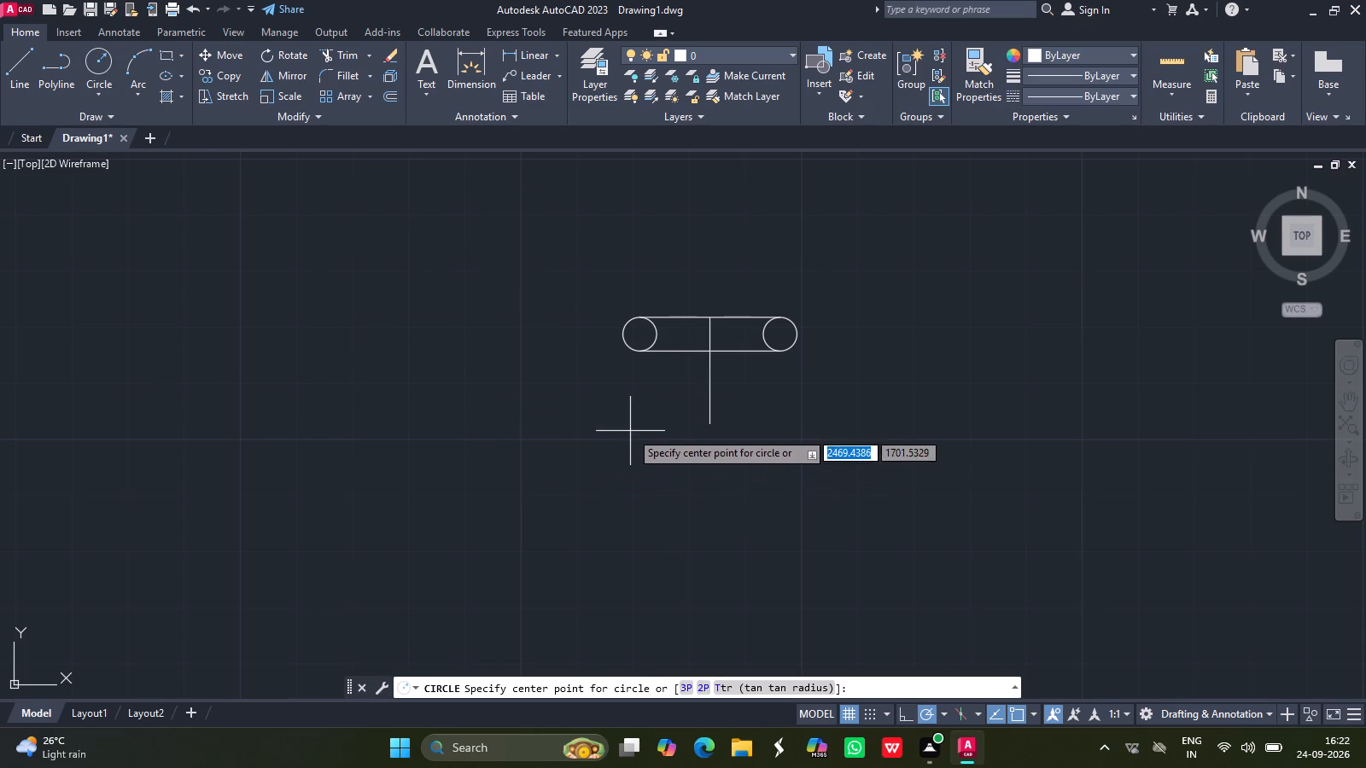
{"action": "left_click_drag", "start_coordinate": [711, 419], "coordinate": [691, 409]}
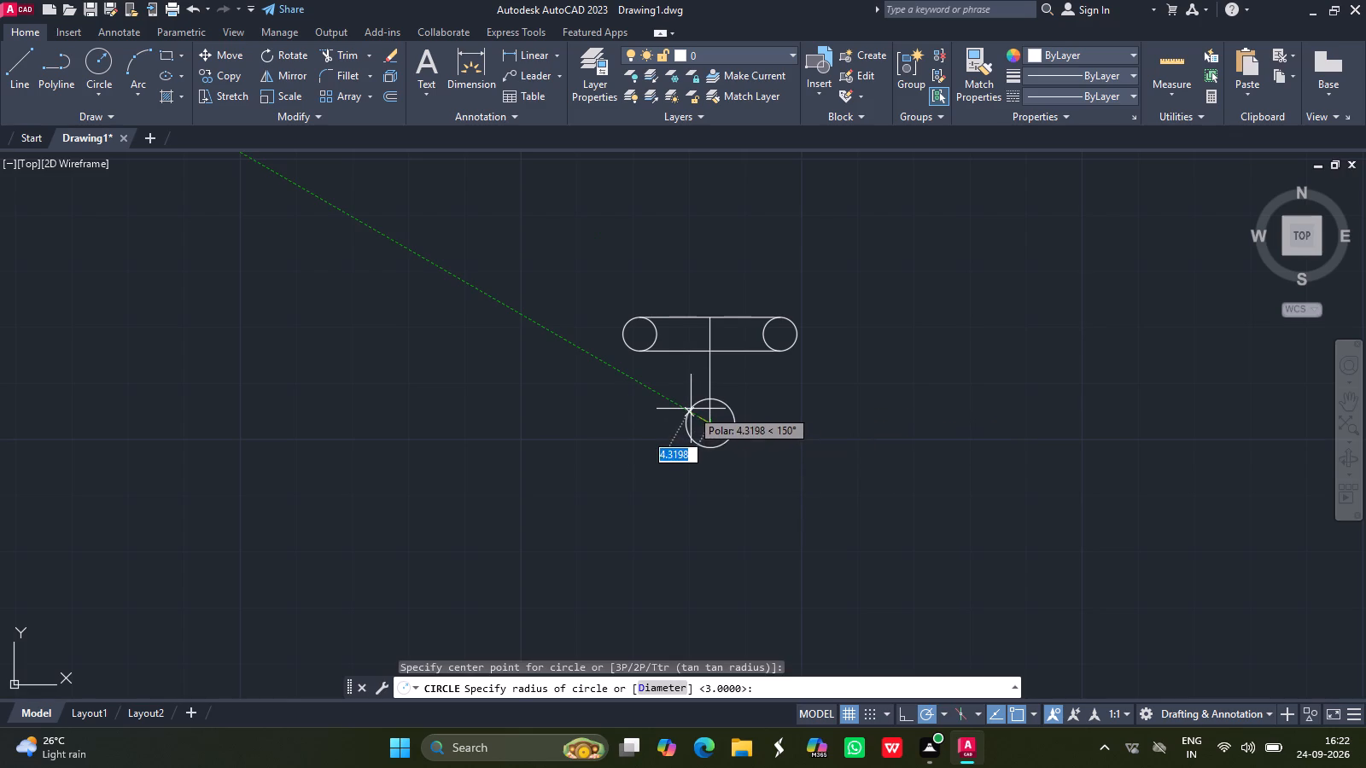
{"action": "key", "text": "6"}
{"action": "key", "text": "Return"}
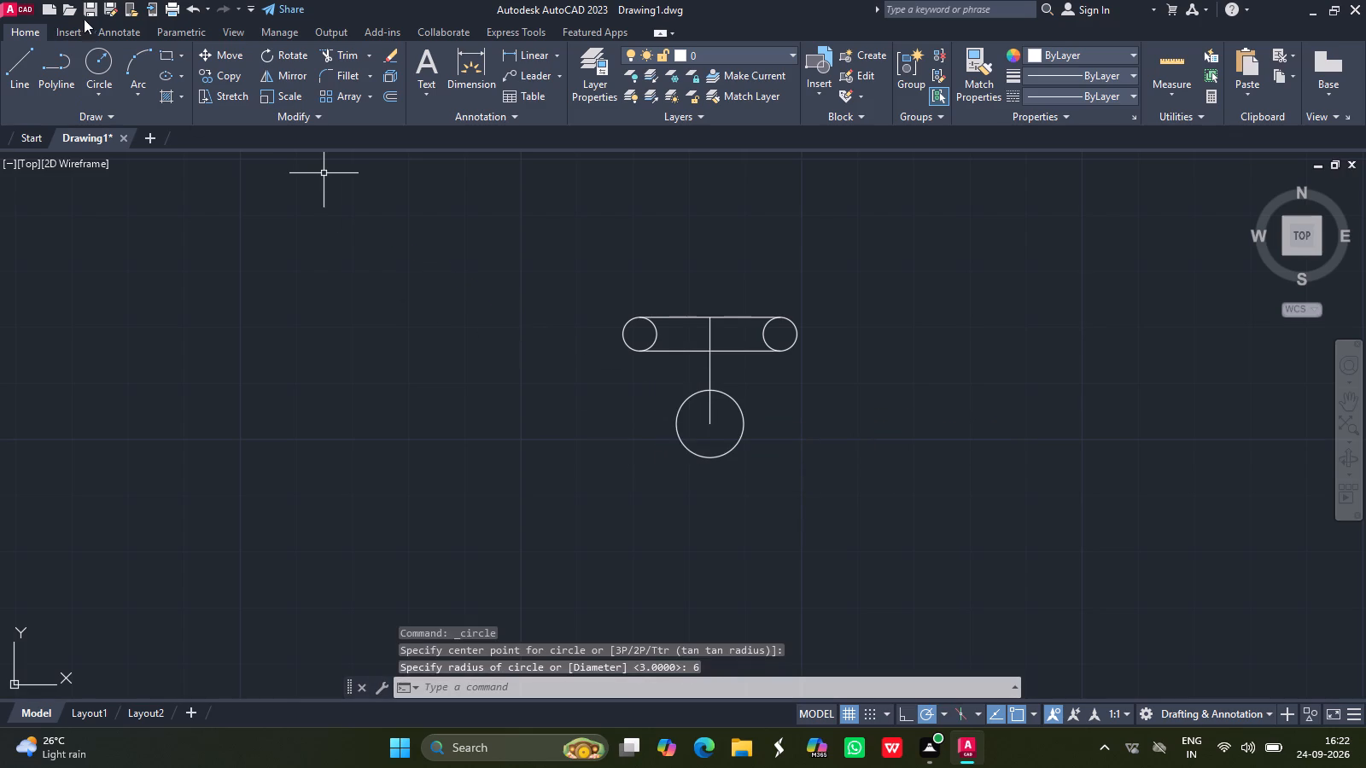
Draw a concentric circle of radius 8 around the radius 6 circle.
{"action": "left_click", "coordinate": [102, 68]}
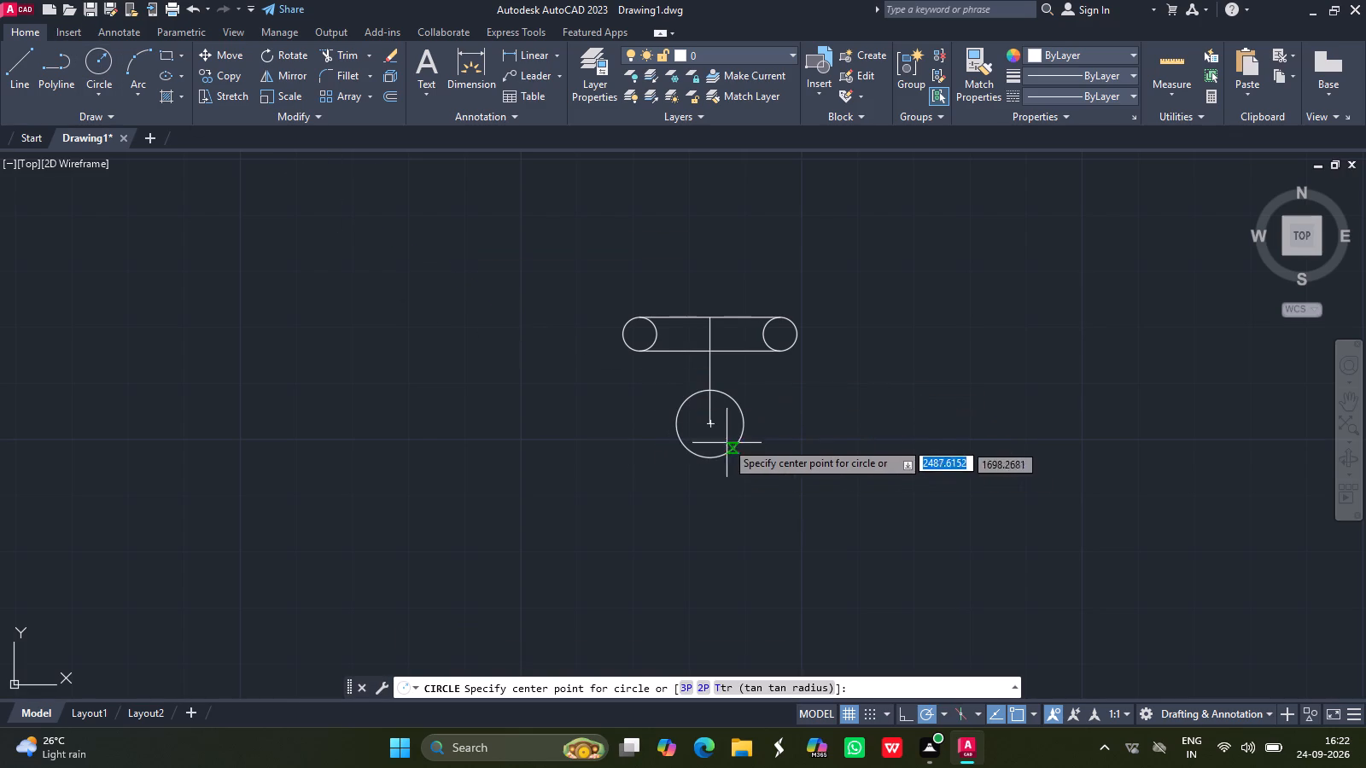
{"action": "left_click_drag", "start_coordinate": [711, 425], "coordinate": [657, 404]}
{"action": "key", "text": "8"}
{"action": "key", "text": "Return"}
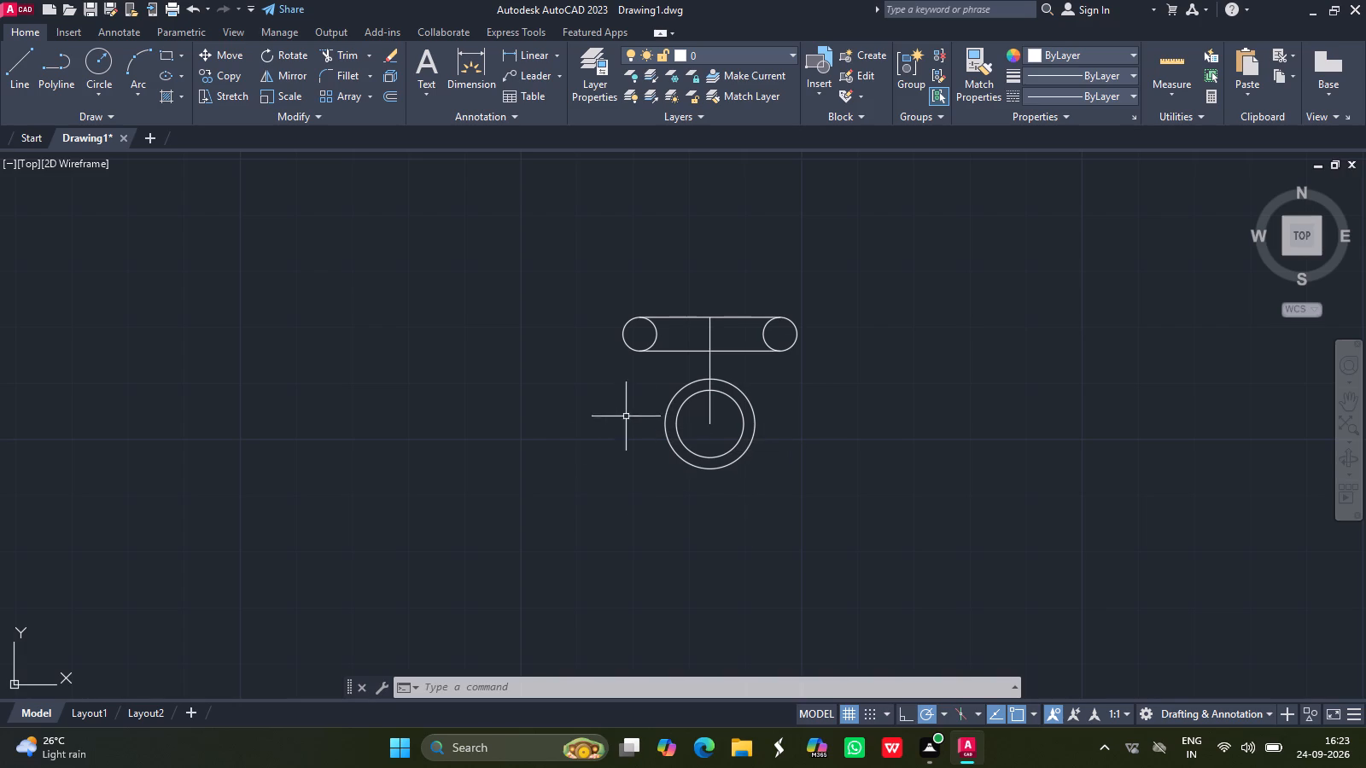
Draw two consecutive vertical line segments, 19 and 32 units, downward from level with the upper line, aligned with the right circle's outer edge.
{"action": "left_click", "coordinate": [19, 67]}
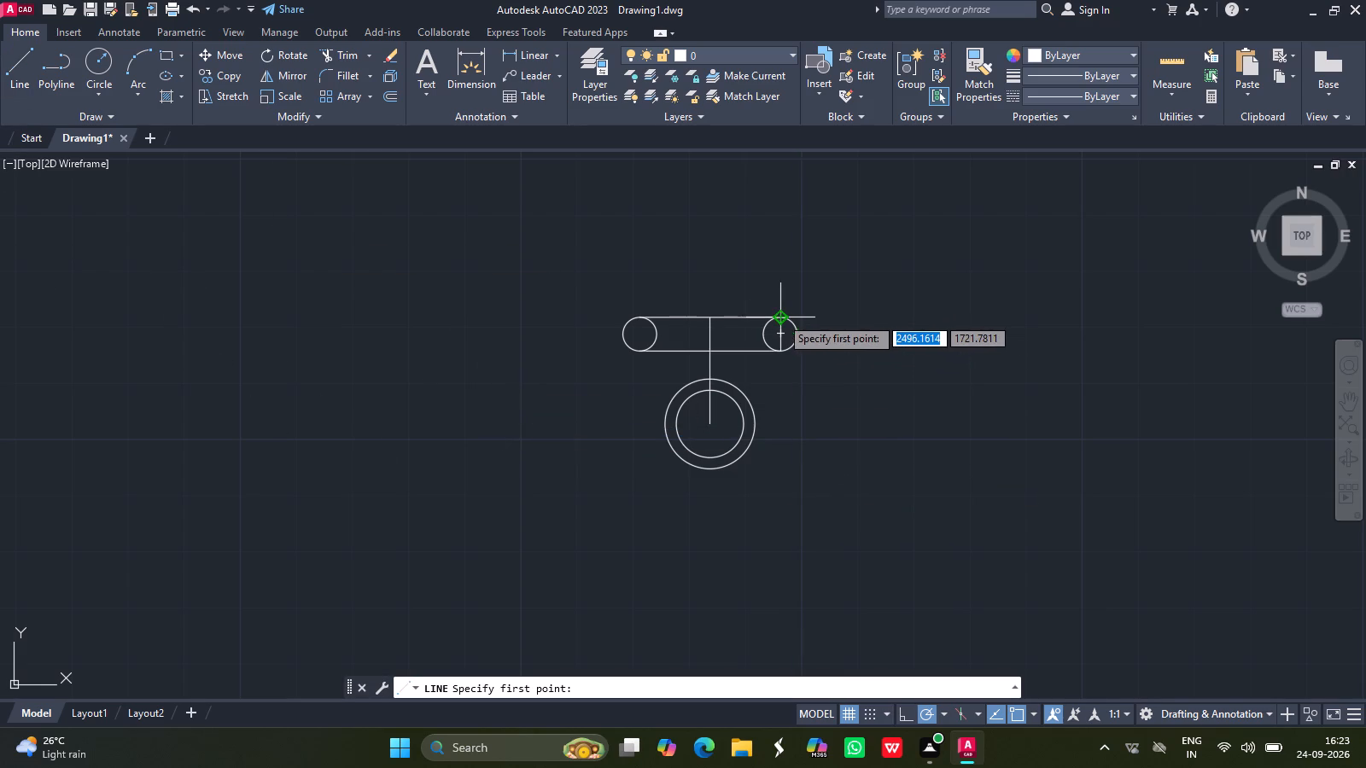
{"action": "left_click_drag", "start_coordinate": [799, 314], "coordinate": [805, 404]}
{"action": "key", "text": "1"}
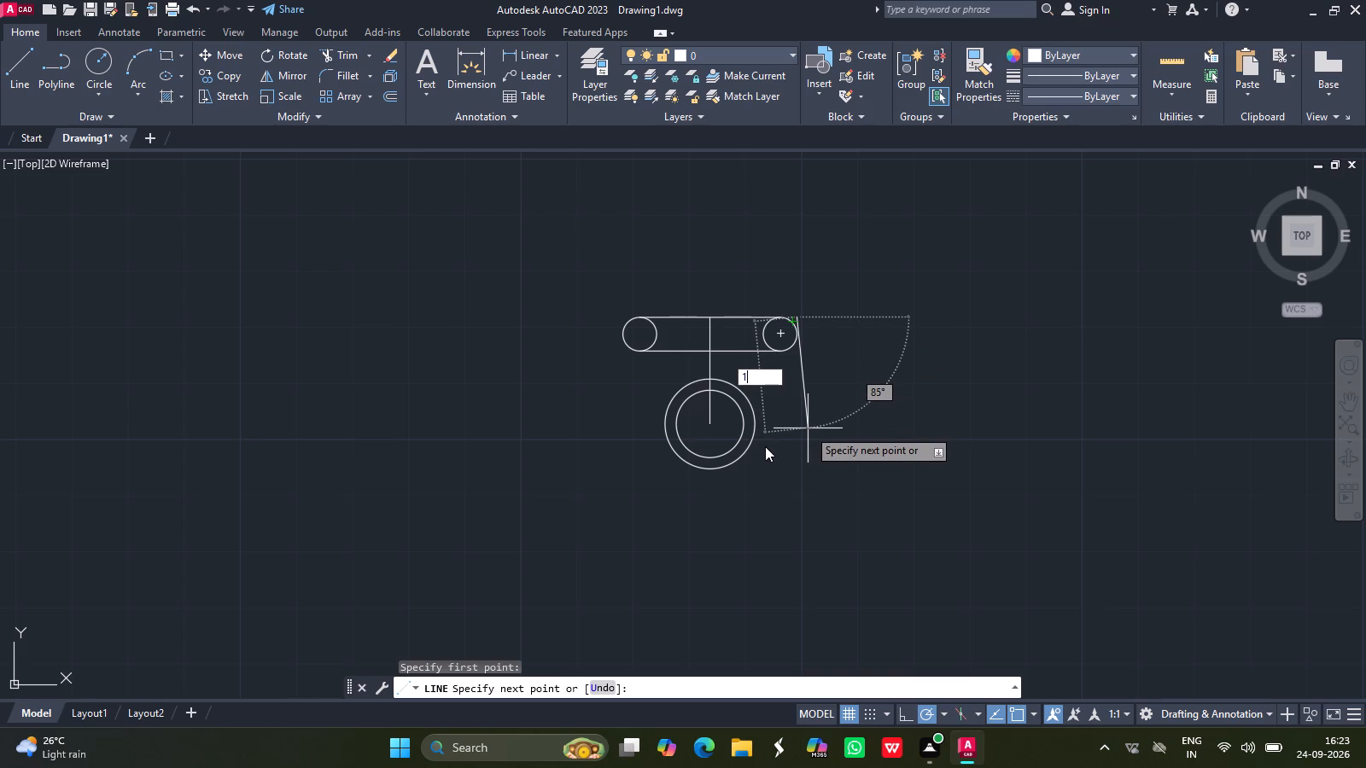
{"action": "key", "text": "Escape"}
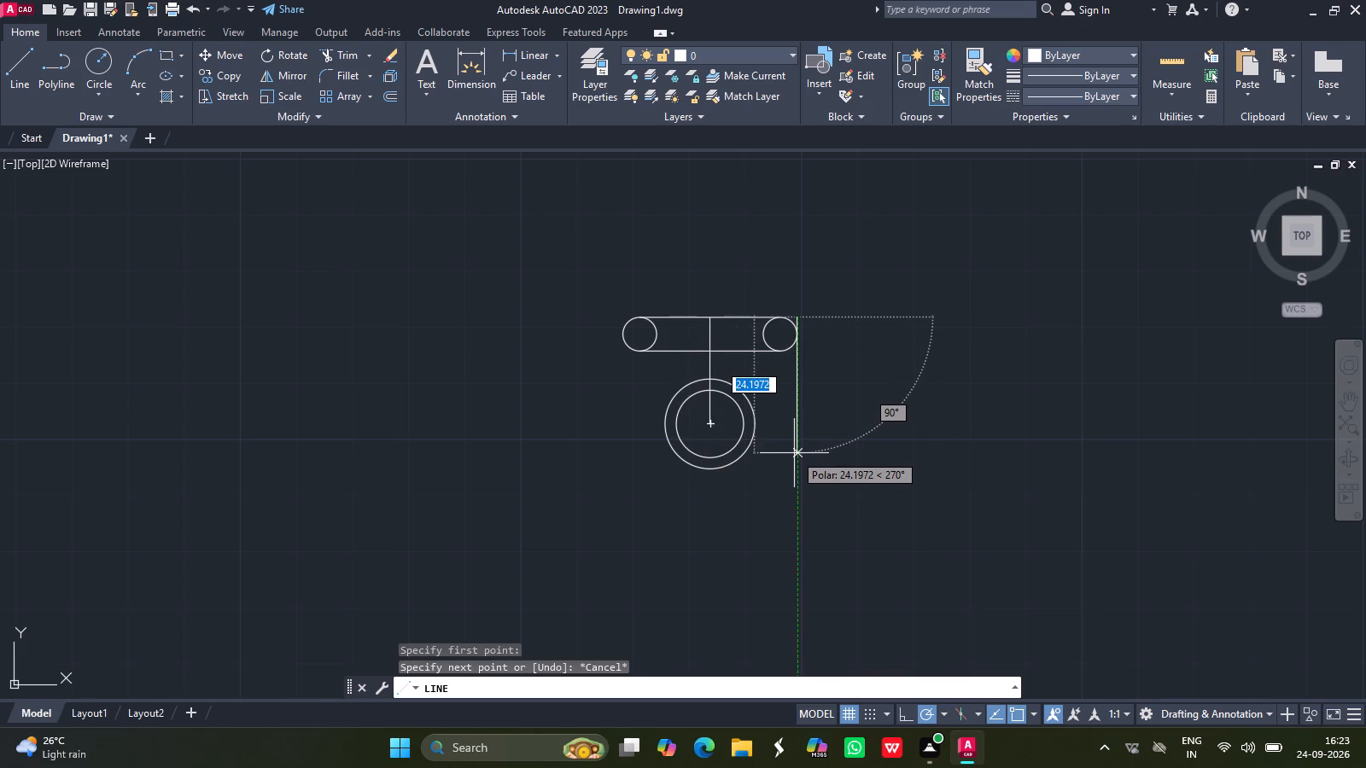
{"action": "type", "text": "19"}
{"action": "key", "text": "Return"}
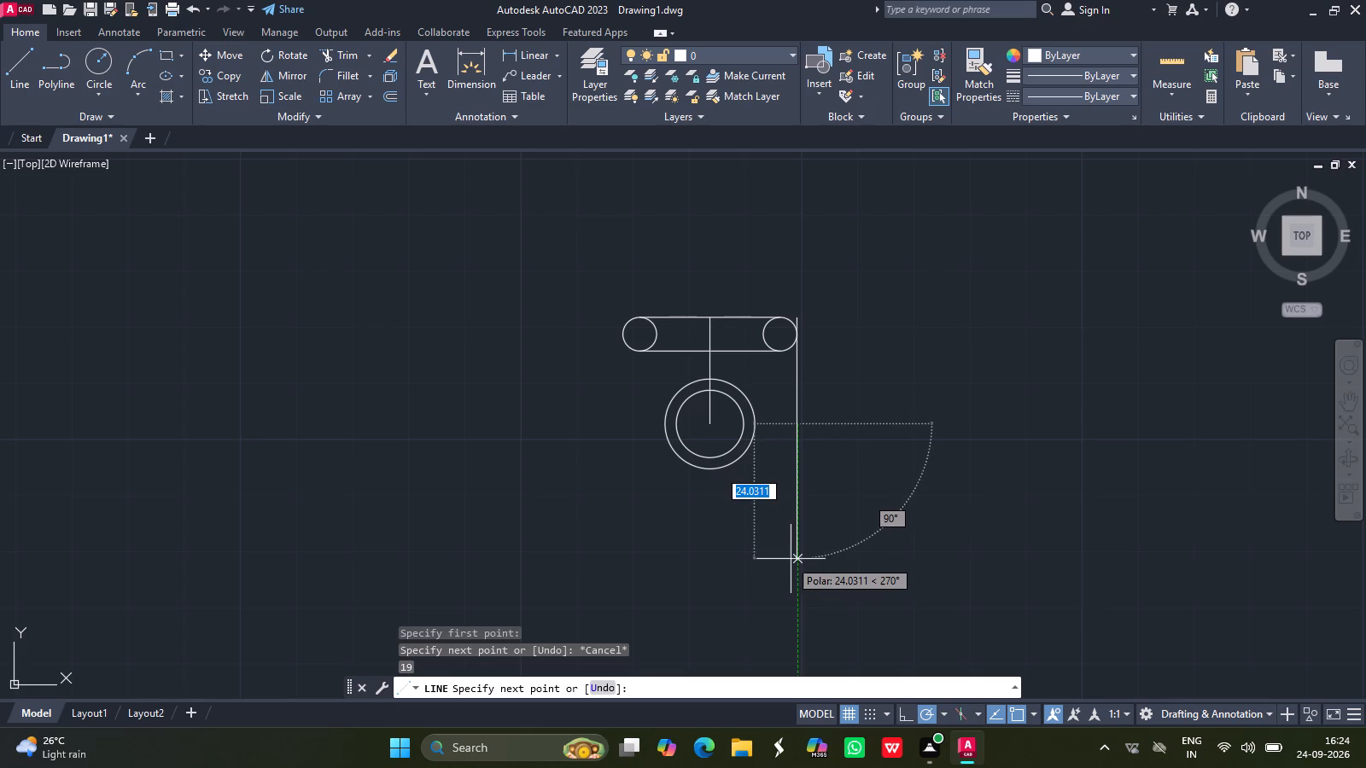
{"action": "type", "text": "32"}
{"action": "key", "text": "Return"}
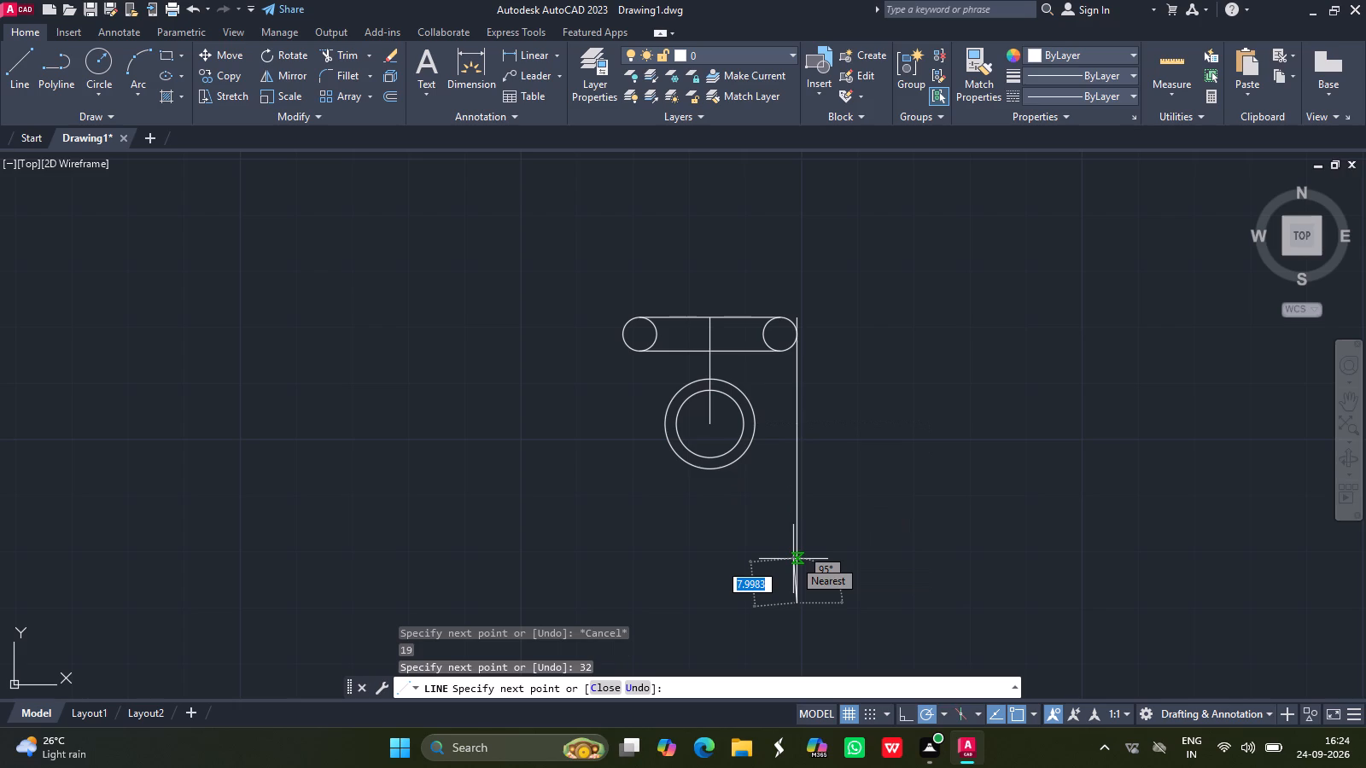
{"action": "key", "text": "Return"}
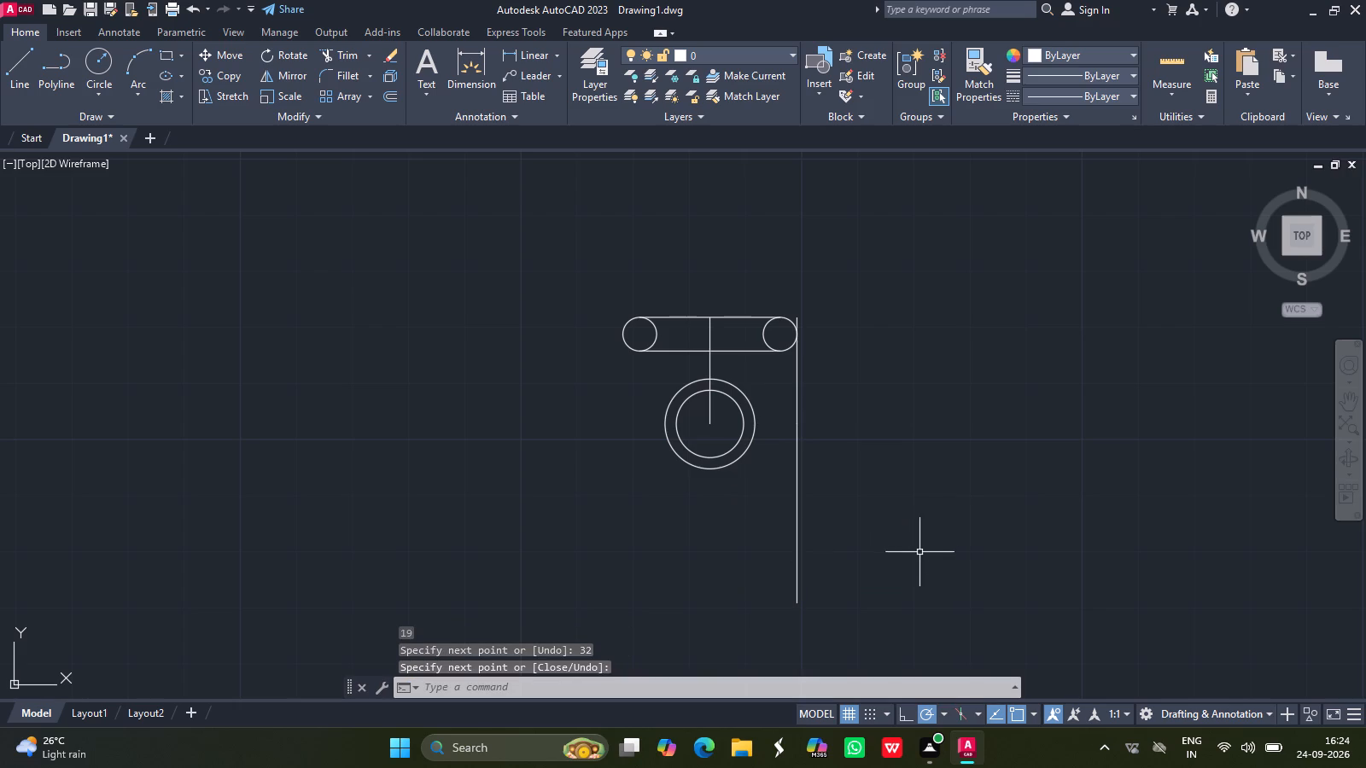
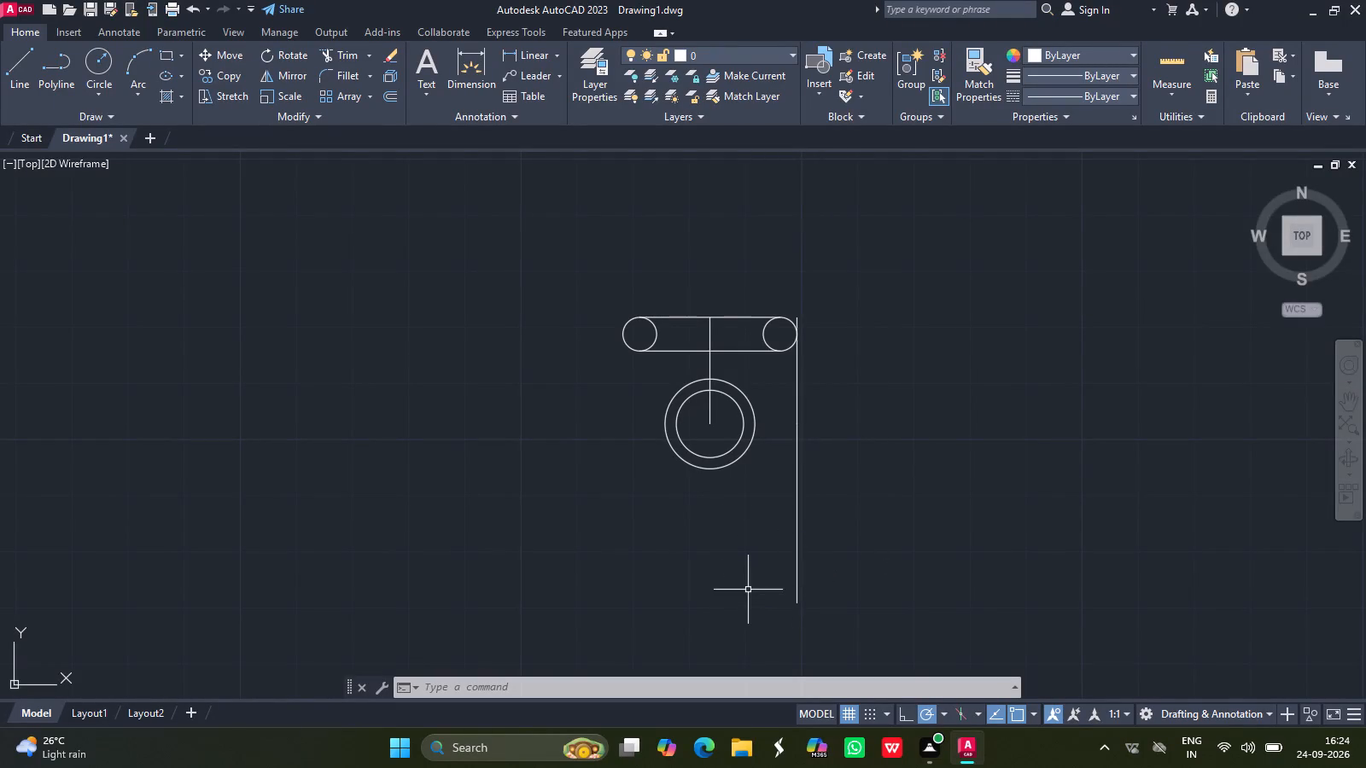
Draw a circle of radius 9.5 in the empty area to the lower left of the concentric circles.
{"action": "left_click", "coordinate": [1351, 400]}
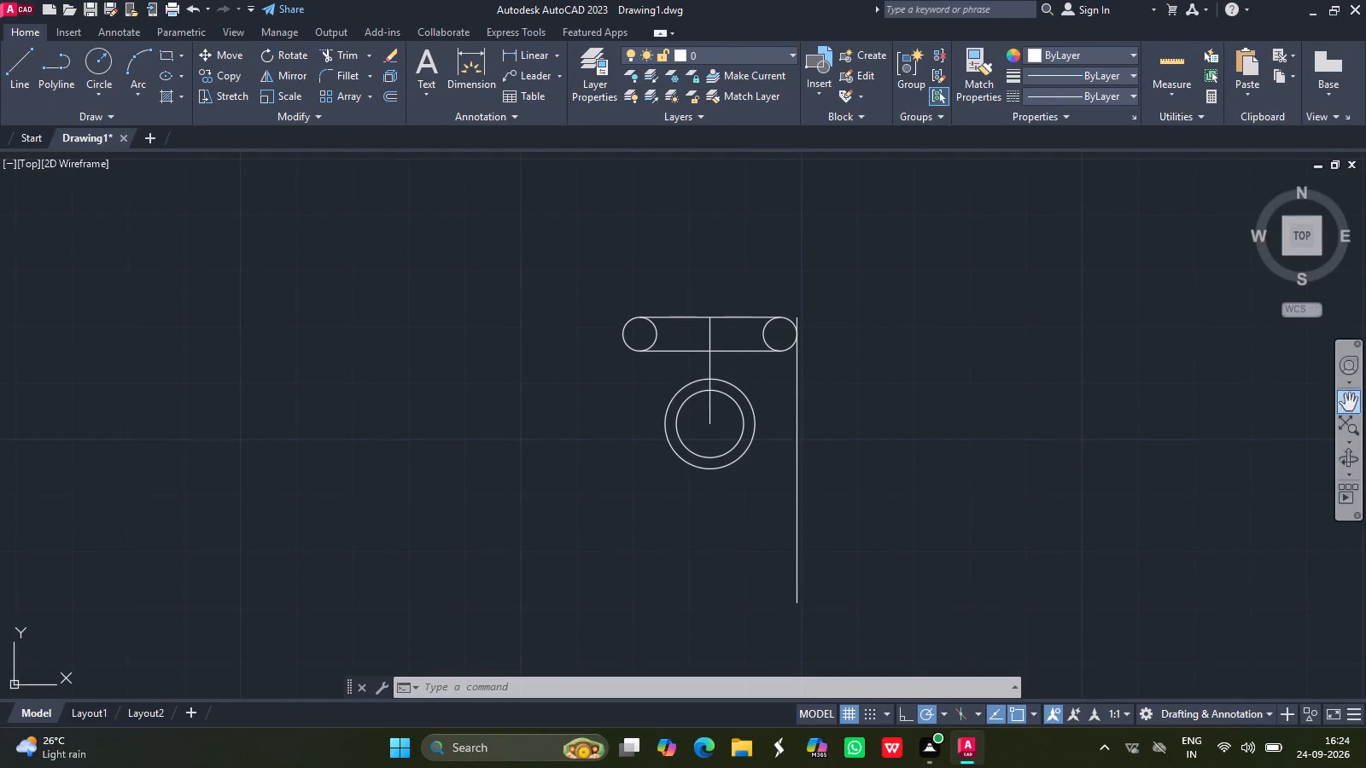
{"action": "left_click_drag", "start_coordinate": [661, 457], "coordinate": [580, 340]}
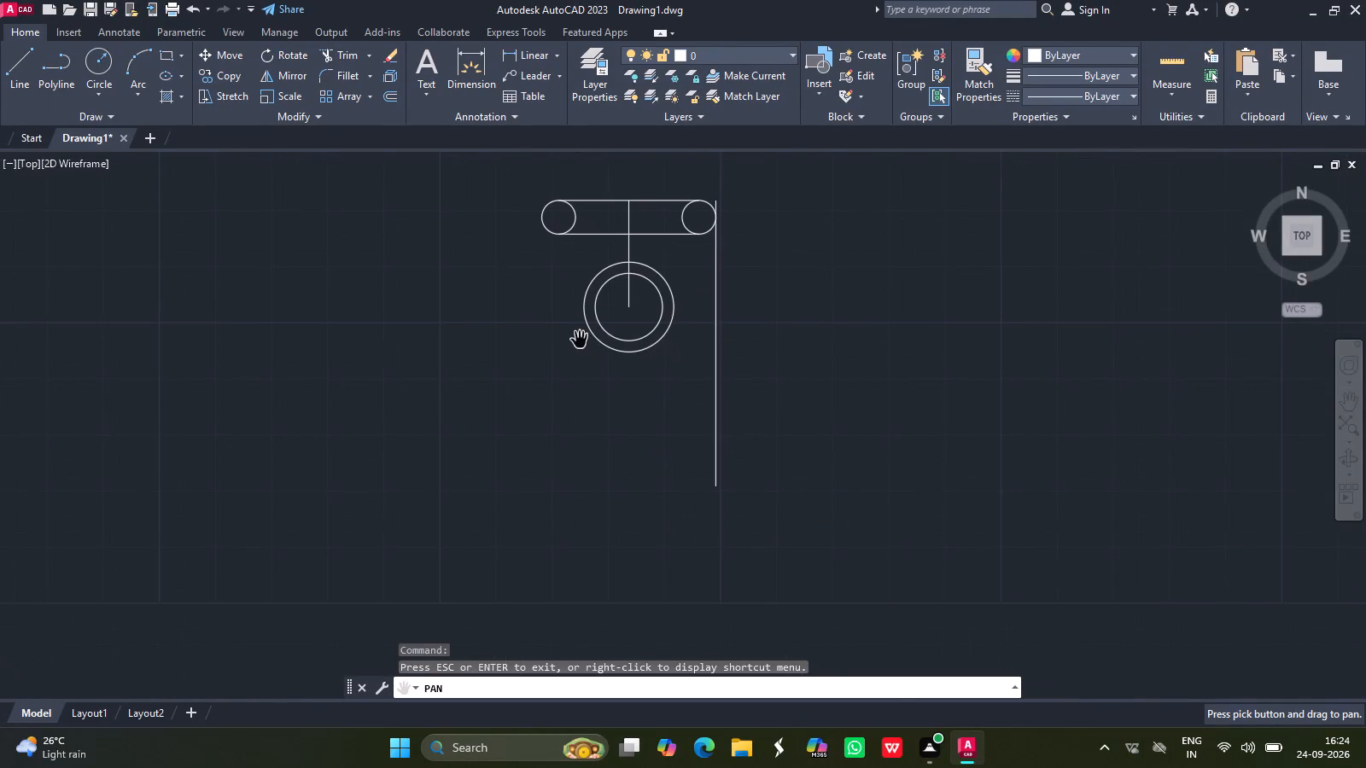
{"action": "key", "text": "Escape"}
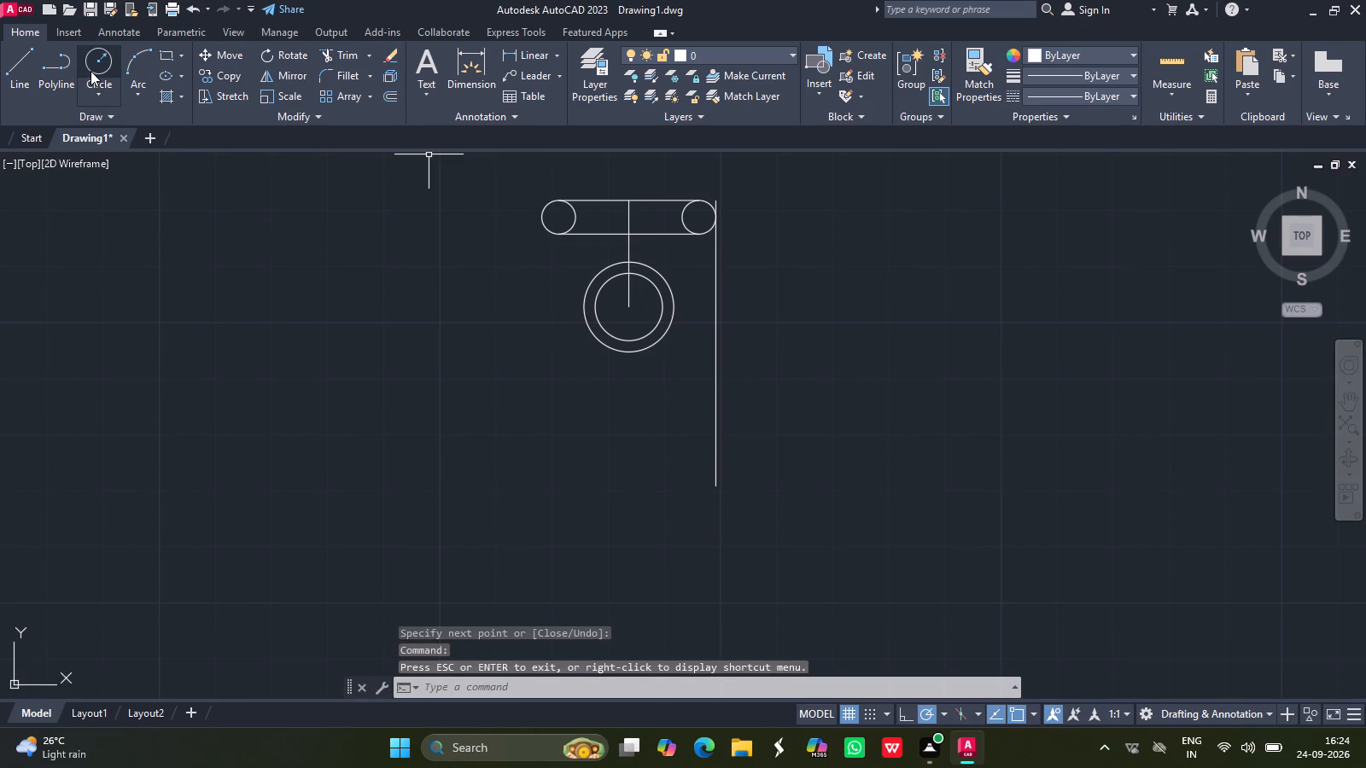
{"action": "left_click", "coordinate": [90, 71]}
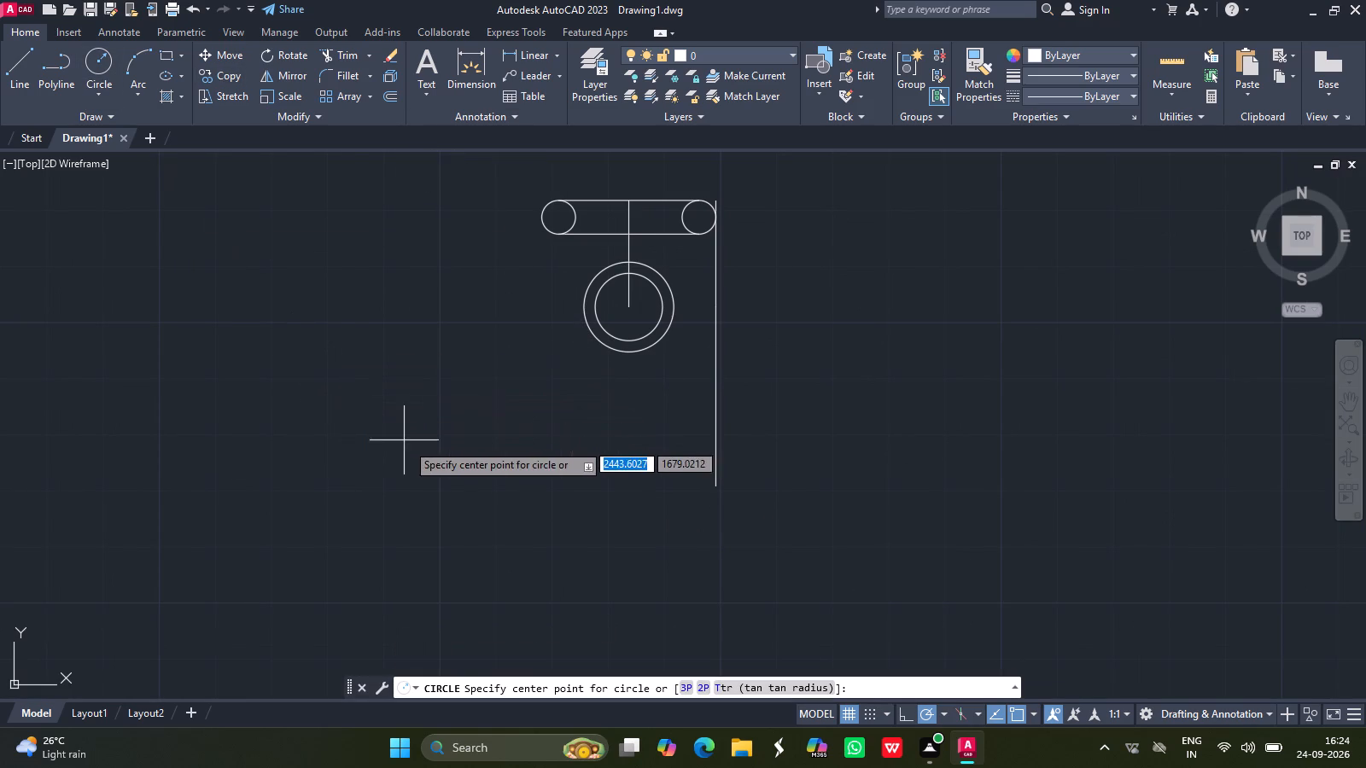
{"action": "left_click_drag", "start_coordinate": [411, 448], "coordinate": [368, 427]}
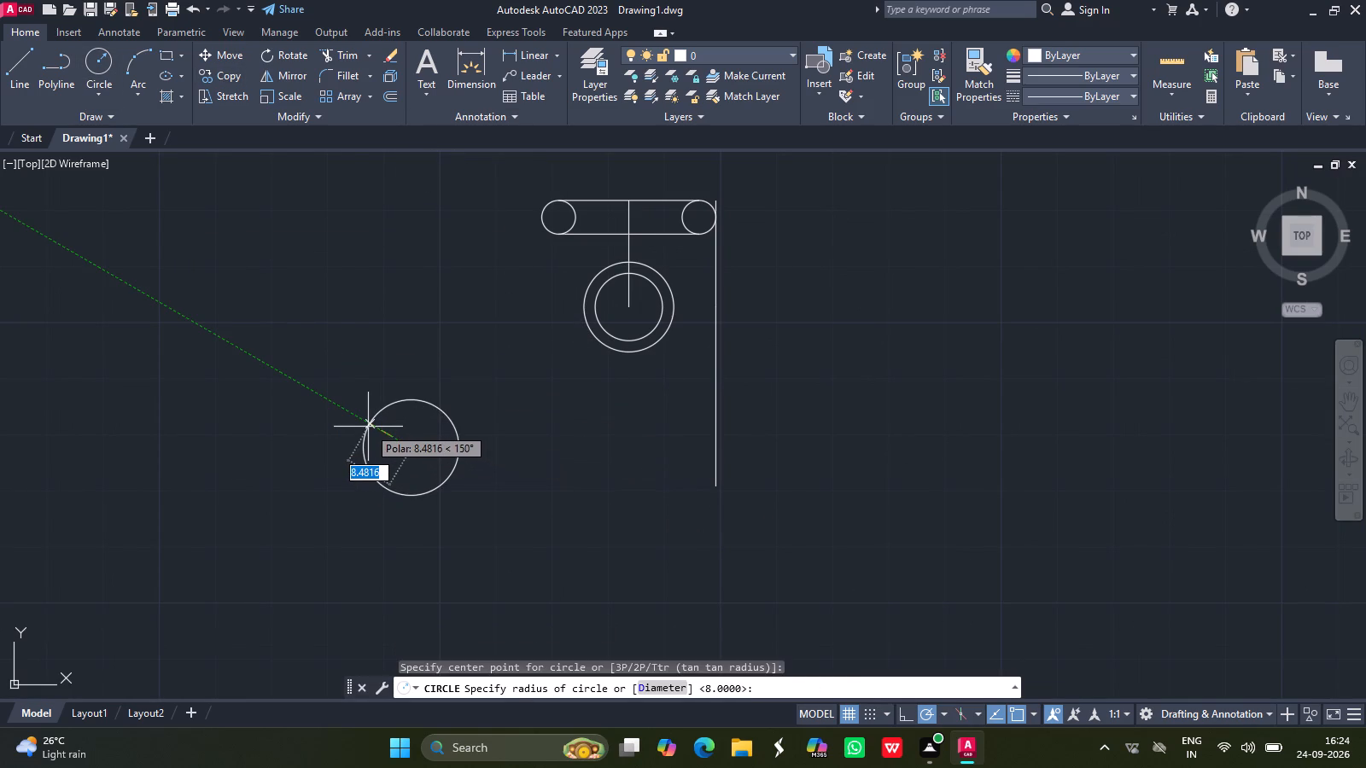
{"action": "type", "text": "9.5"}
{"action": "key", "text": "Return"}
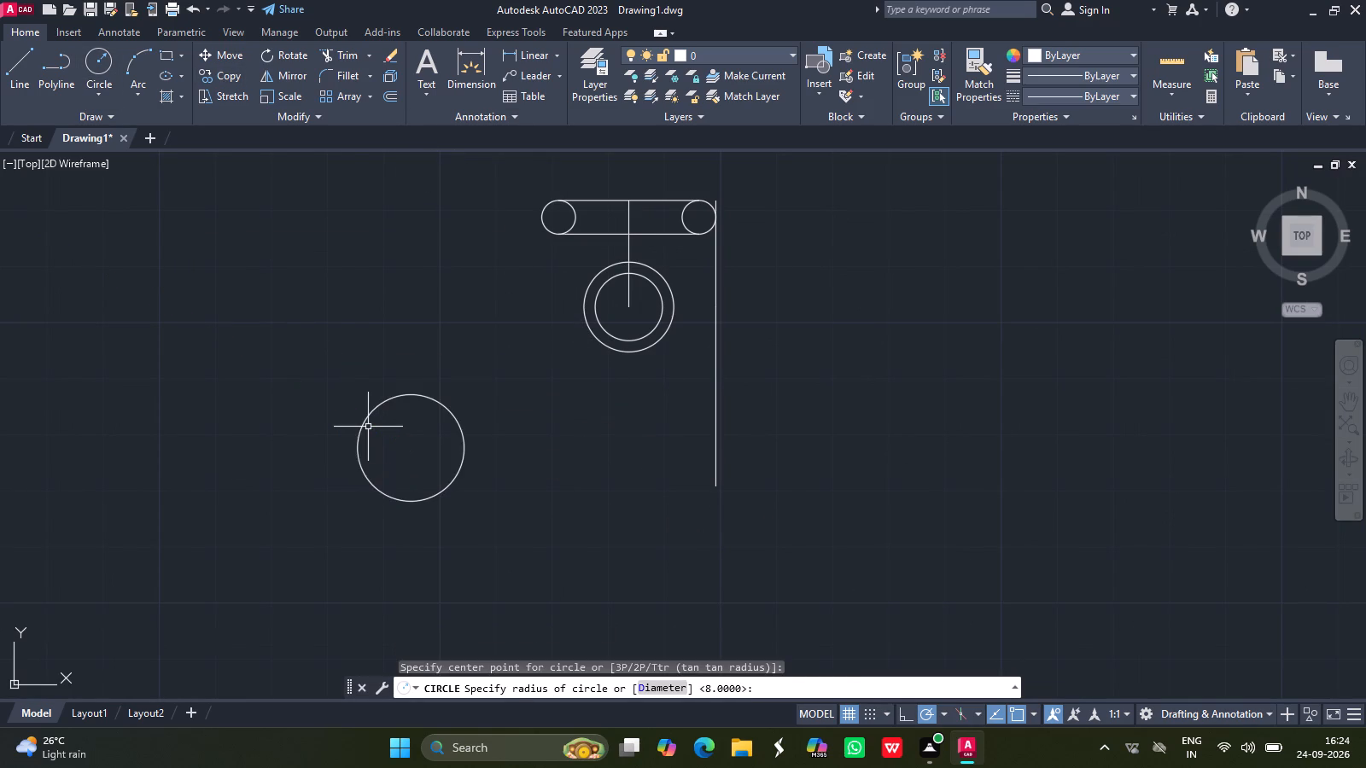
Move the radius 9.5 circle by its centre to just below the concentric circles.
{"action": "left_click", "coordinate": [382, 406]}
{"action": "type", "text": "move"}
{"action": "key", "text": "Return"}
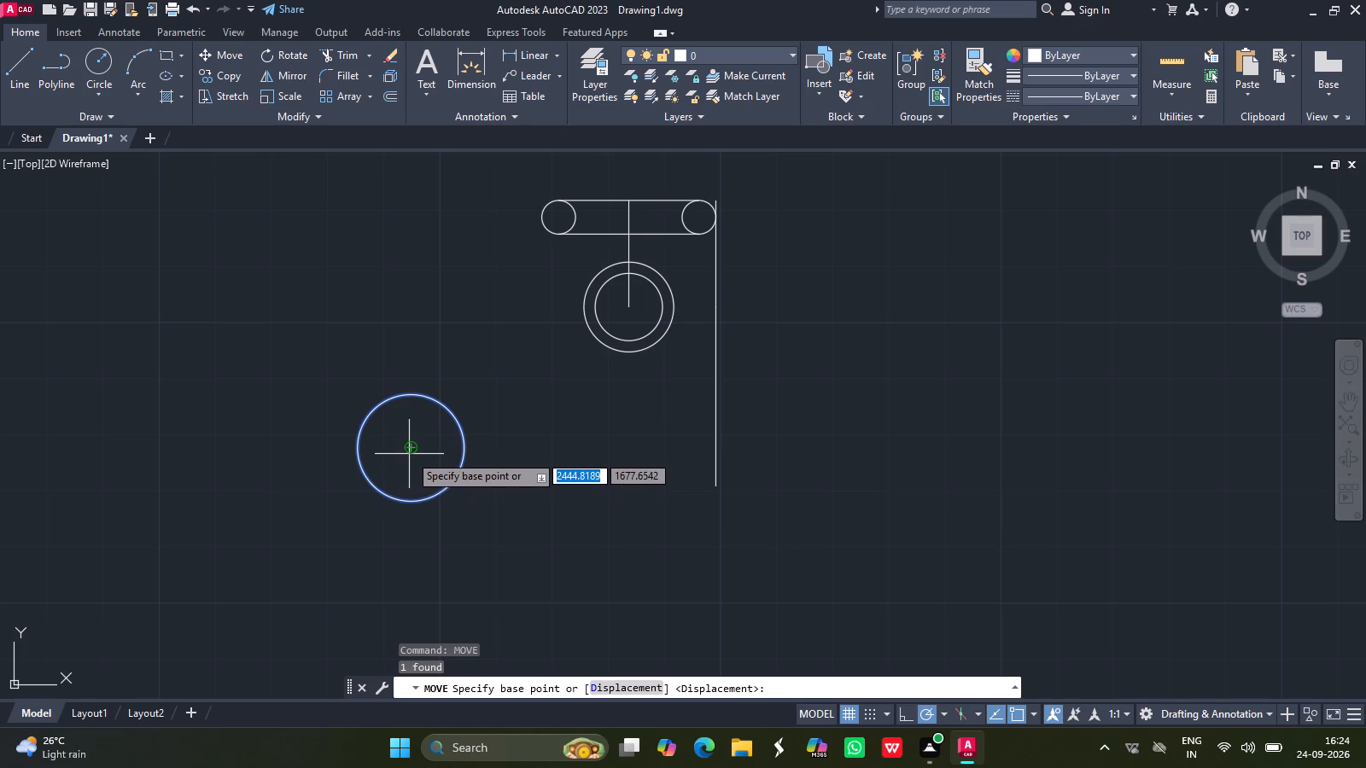
{"action": "left_click_drag", "start_coordinate": [409, 451], "coordinate": [633, 434]}
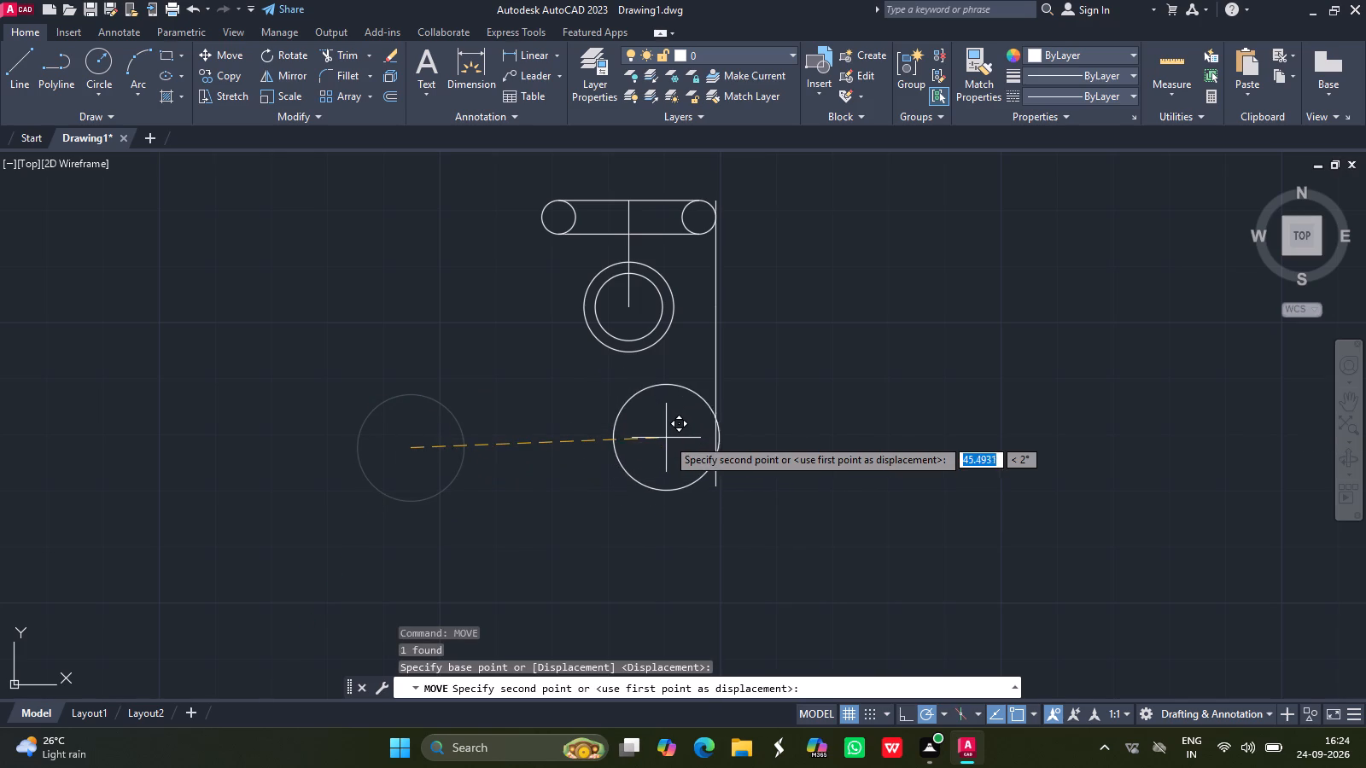
{"action": "left_click_drag", "start_coordinate": [641, 438], "coordinate": [694, 430]}
Move the radius 9.5 circle by its right quadrant onto the long vertical line.
{"action": "left_click", "coordinate": [694, 430]}
{"action": "type", "text": "move"}
{"action": "key", "text": "Return"}
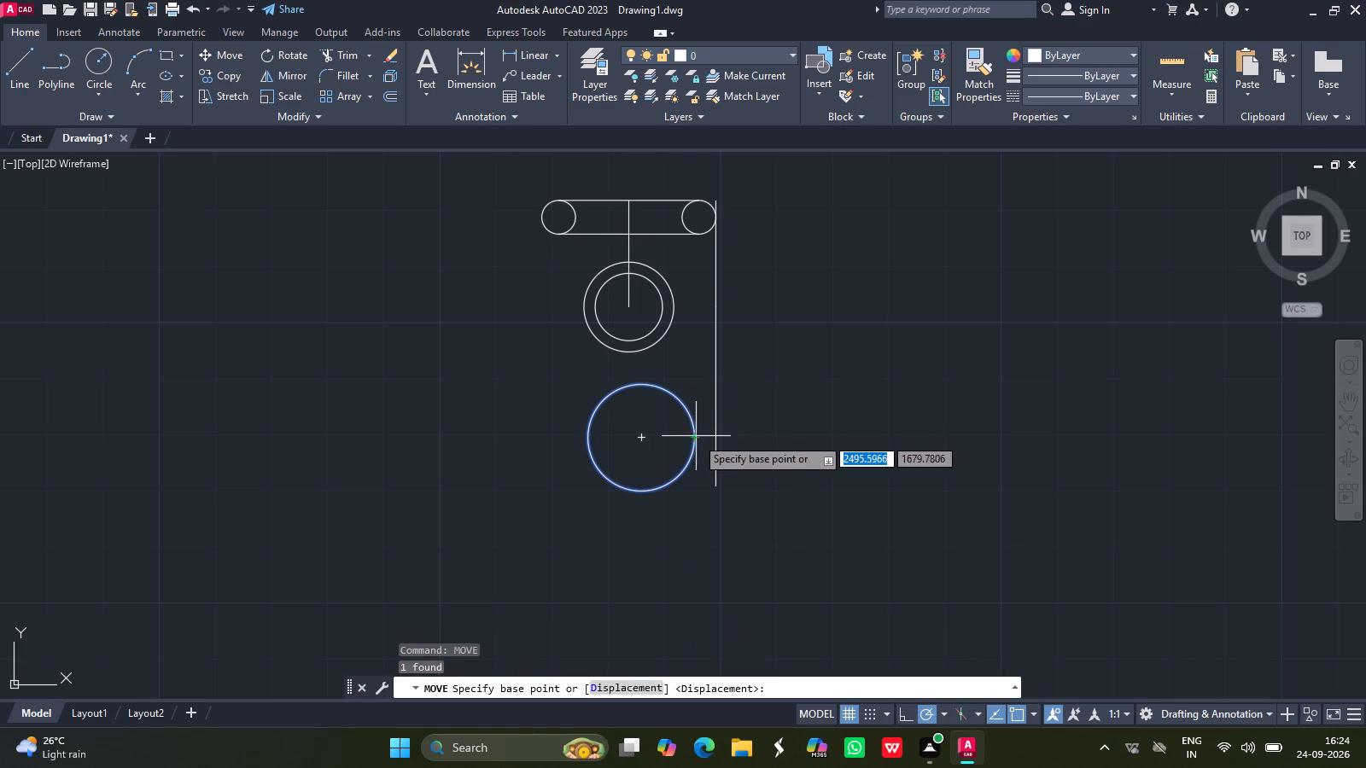
{"action": "left_click_drag", "start_coordinate": [696, 439], "coordinate": [715, 437]}
{"action": "left_click", "coordinate": [715, 437]}
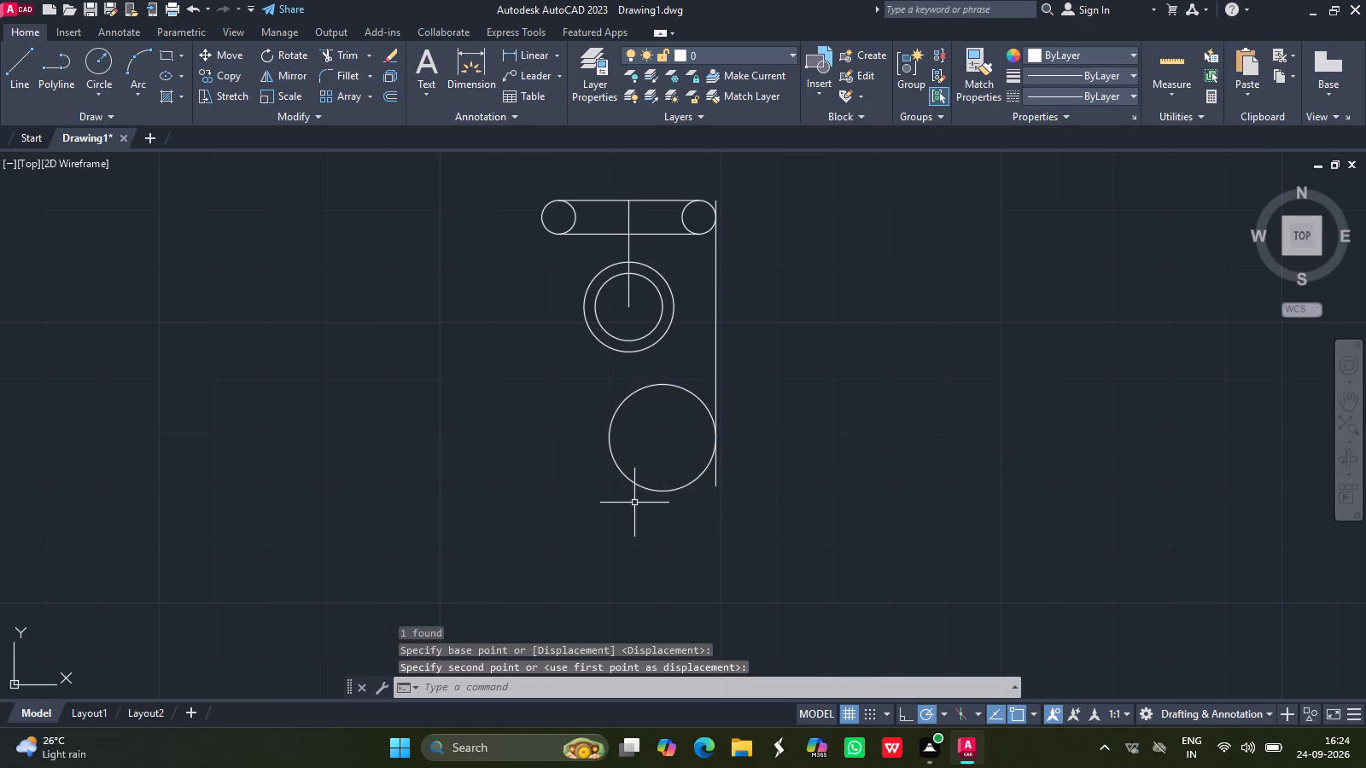
Draw a horizontal line leftward from the lower end of the long vertical line, extending past the radius 9.5 circle.
{"action": "left_click", "coordinate": [9, 61]}
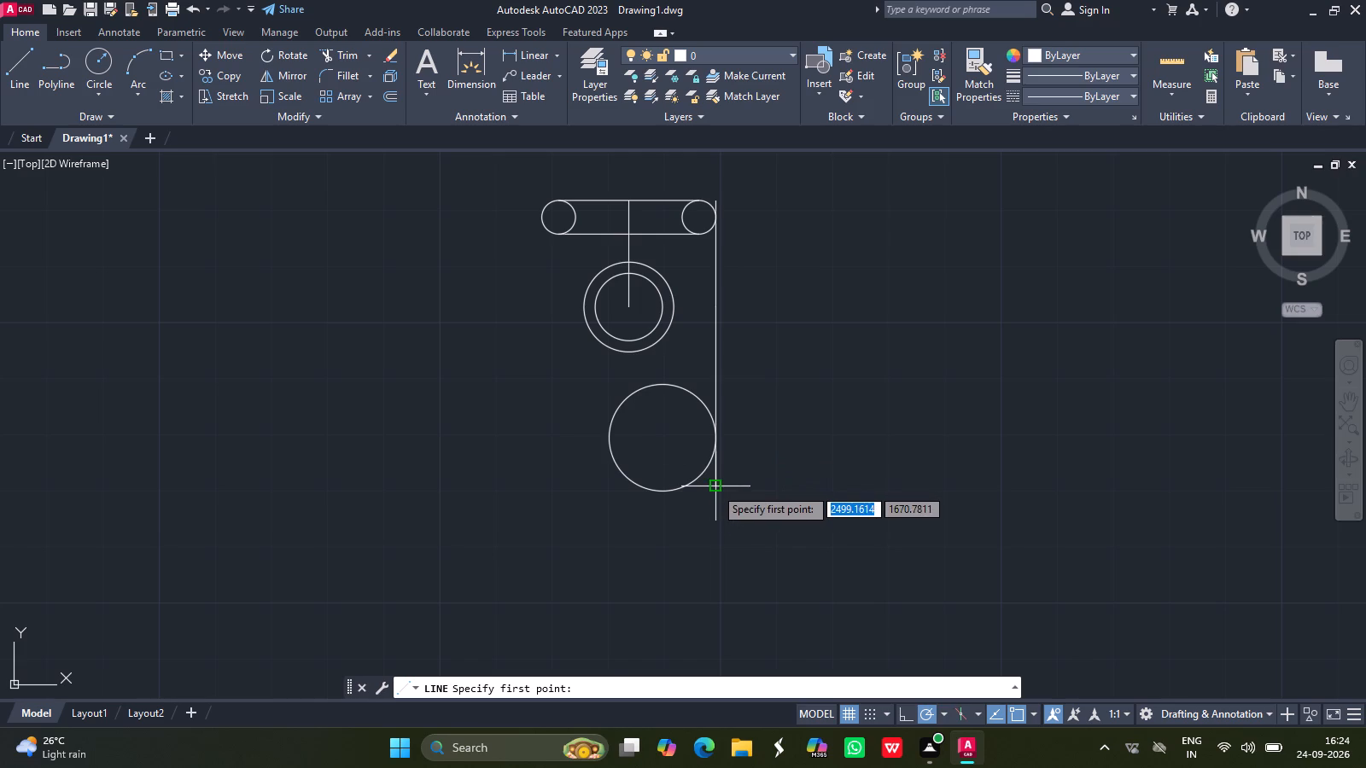
{"action": "left_click_drag", "start_coordinate": [715, 487], "coordinate": [566, 491]}
{"action": "left_click", "coordinate": [566, 491]}
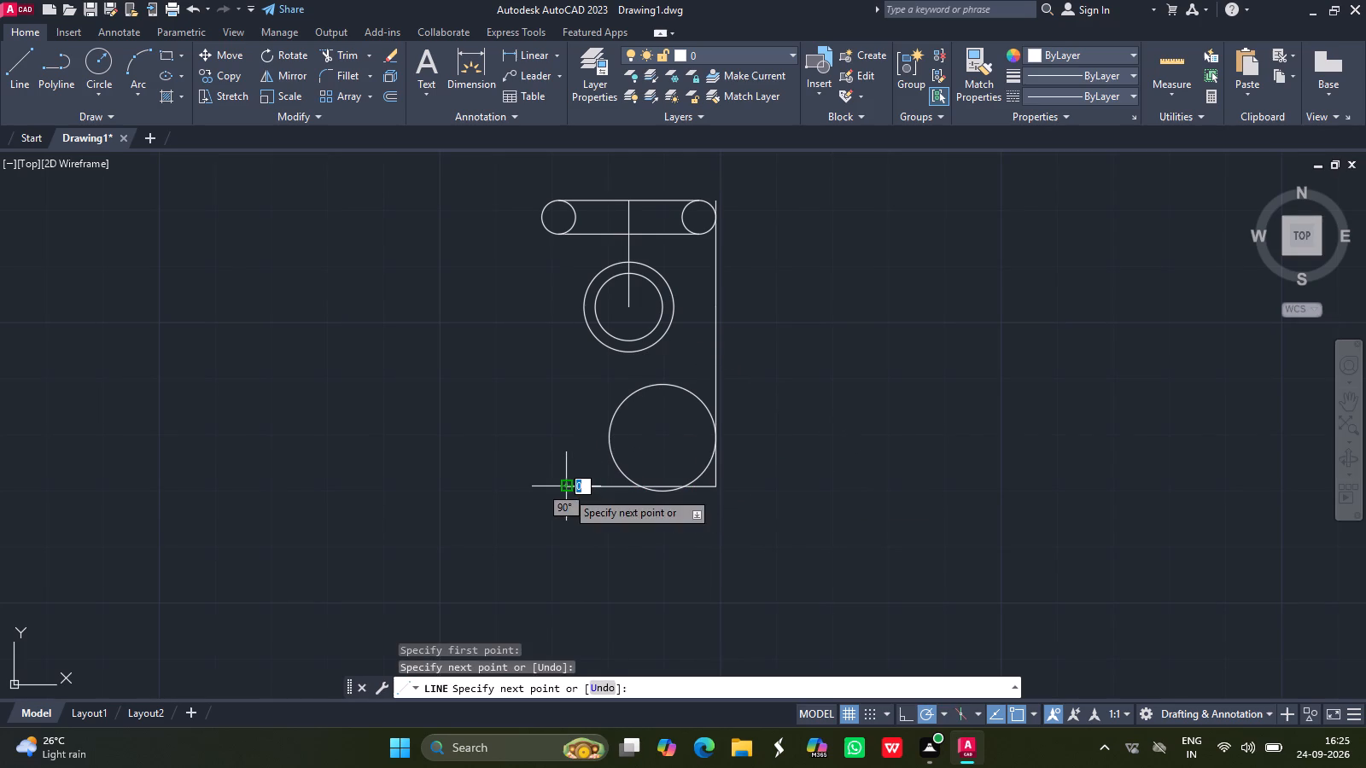
{"action": "key", "text": "Return"}
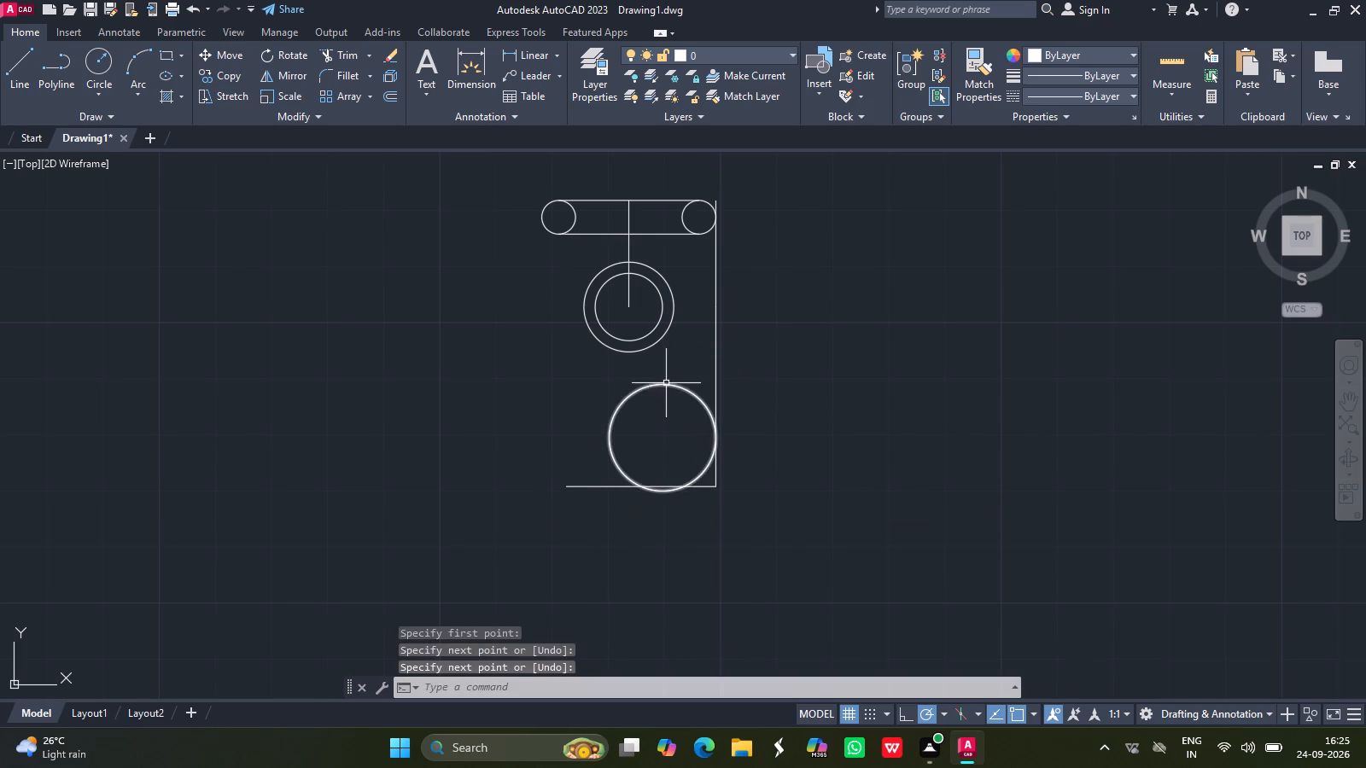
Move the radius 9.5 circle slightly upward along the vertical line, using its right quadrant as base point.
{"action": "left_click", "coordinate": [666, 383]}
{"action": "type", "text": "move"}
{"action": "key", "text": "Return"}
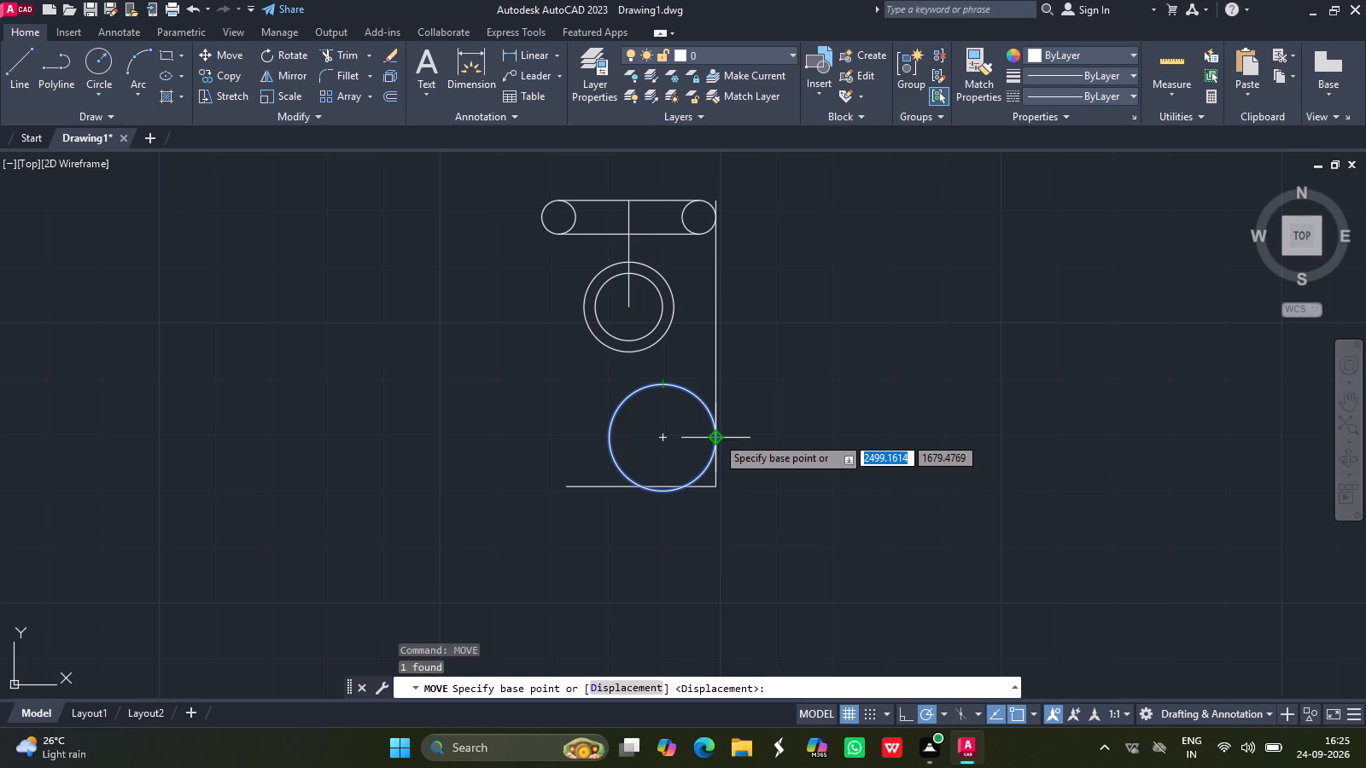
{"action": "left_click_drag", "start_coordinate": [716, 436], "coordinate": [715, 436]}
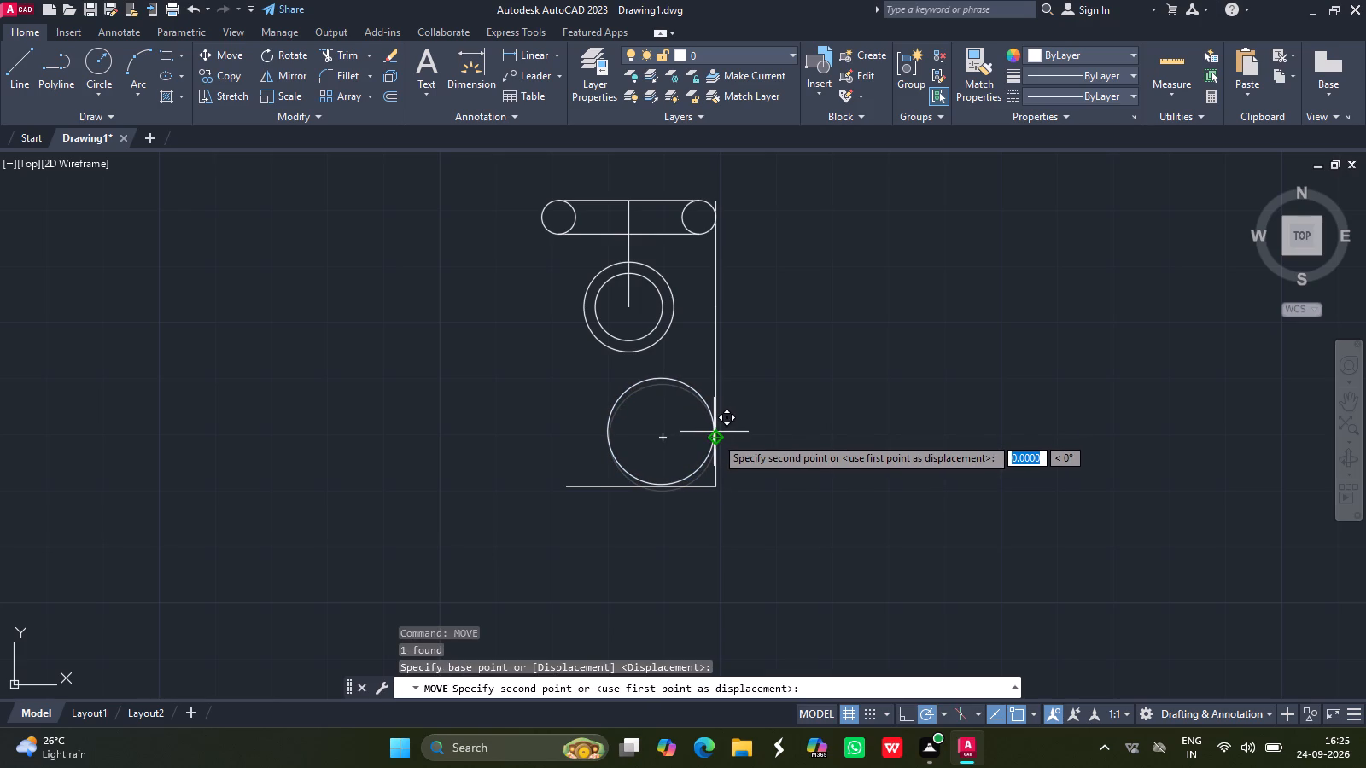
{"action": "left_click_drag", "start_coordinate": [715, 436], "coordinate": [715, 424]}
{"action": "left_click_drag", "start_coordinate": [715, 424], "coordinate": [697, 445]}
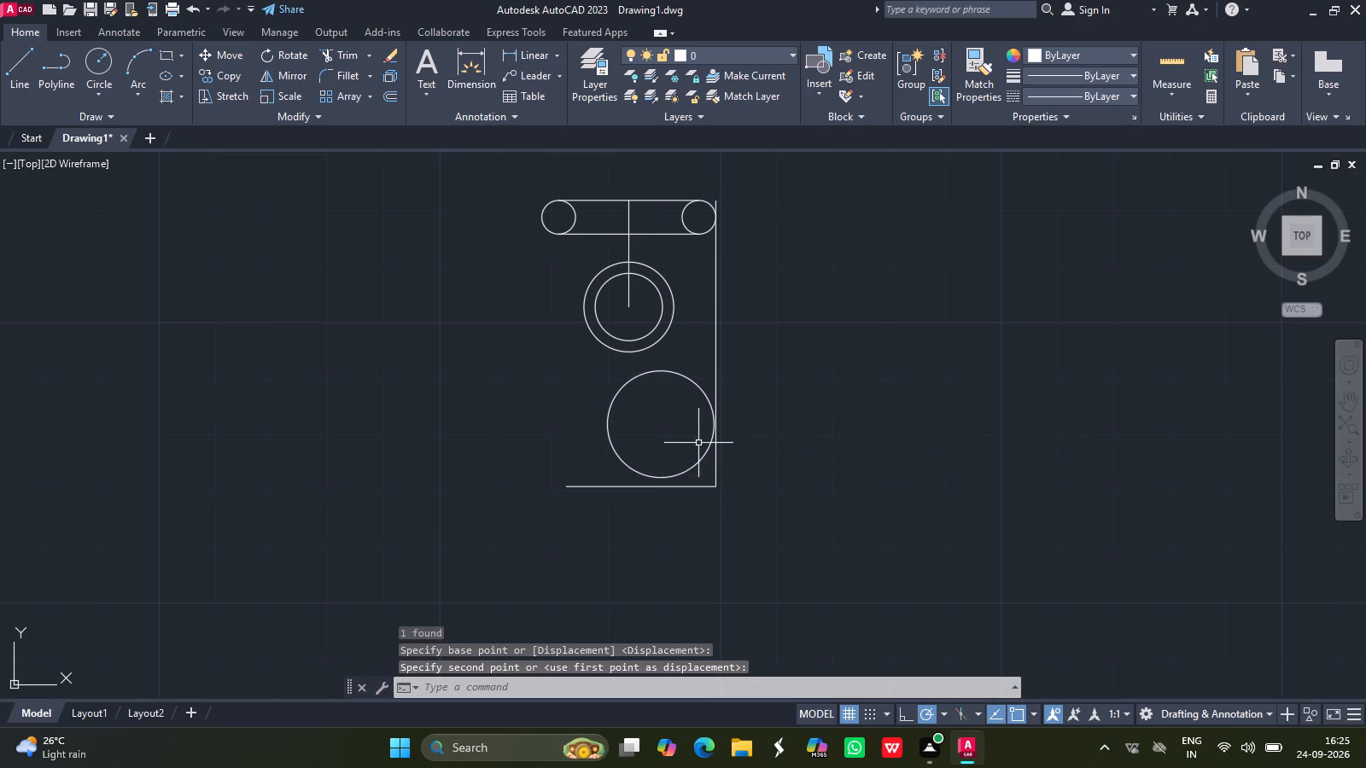
Move the radius 9.5 circle down by its bottom quadrant so that it rests on the horizontal line.
{"action": "left_click_drag", "start_coordinate": [697, 445], "coordinate": [698, 458]}
{"action": "left_click", "coordinate": [698, 458]}
{"action": "type", "text": "move"}
{"action": "key", "text": "Return"}
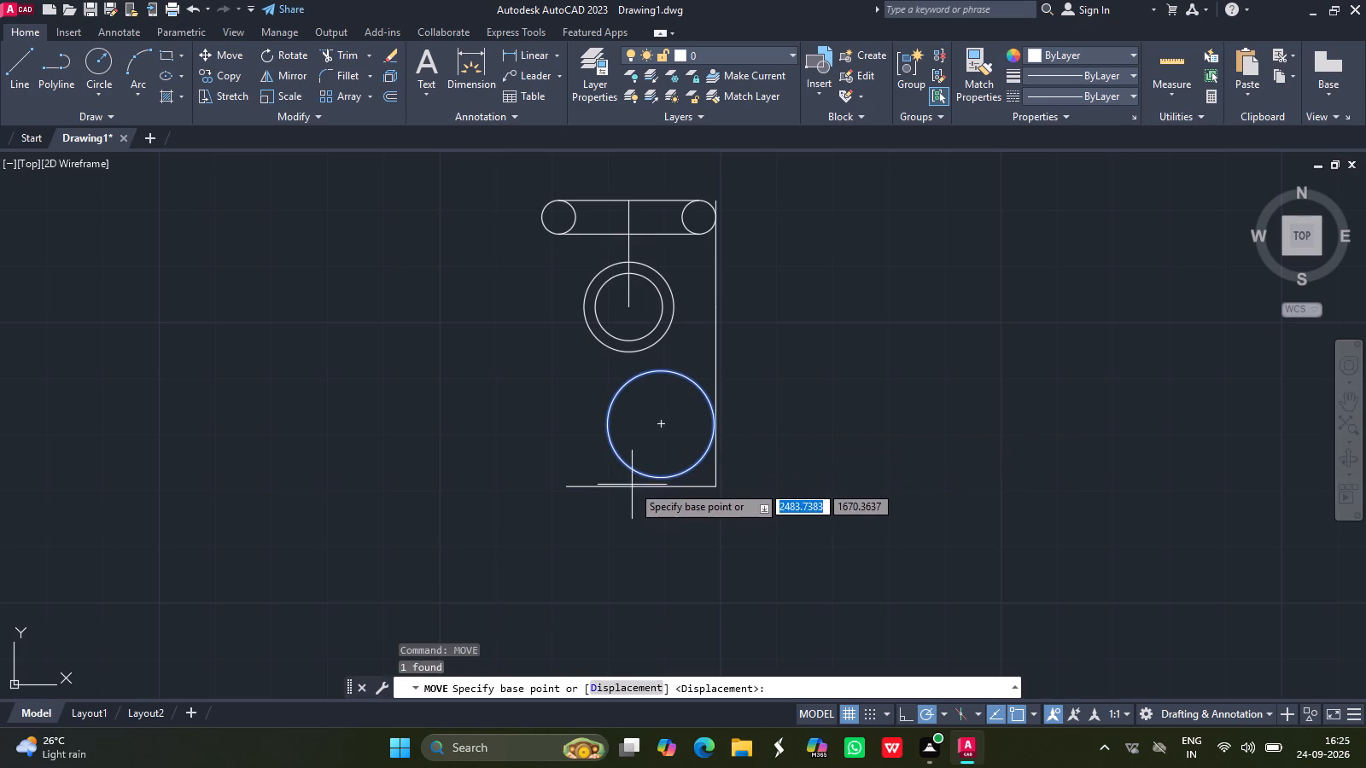
{"action": "left_click_drag", "start_coordinate": [662, 476], "coordinate": [670, 485]}
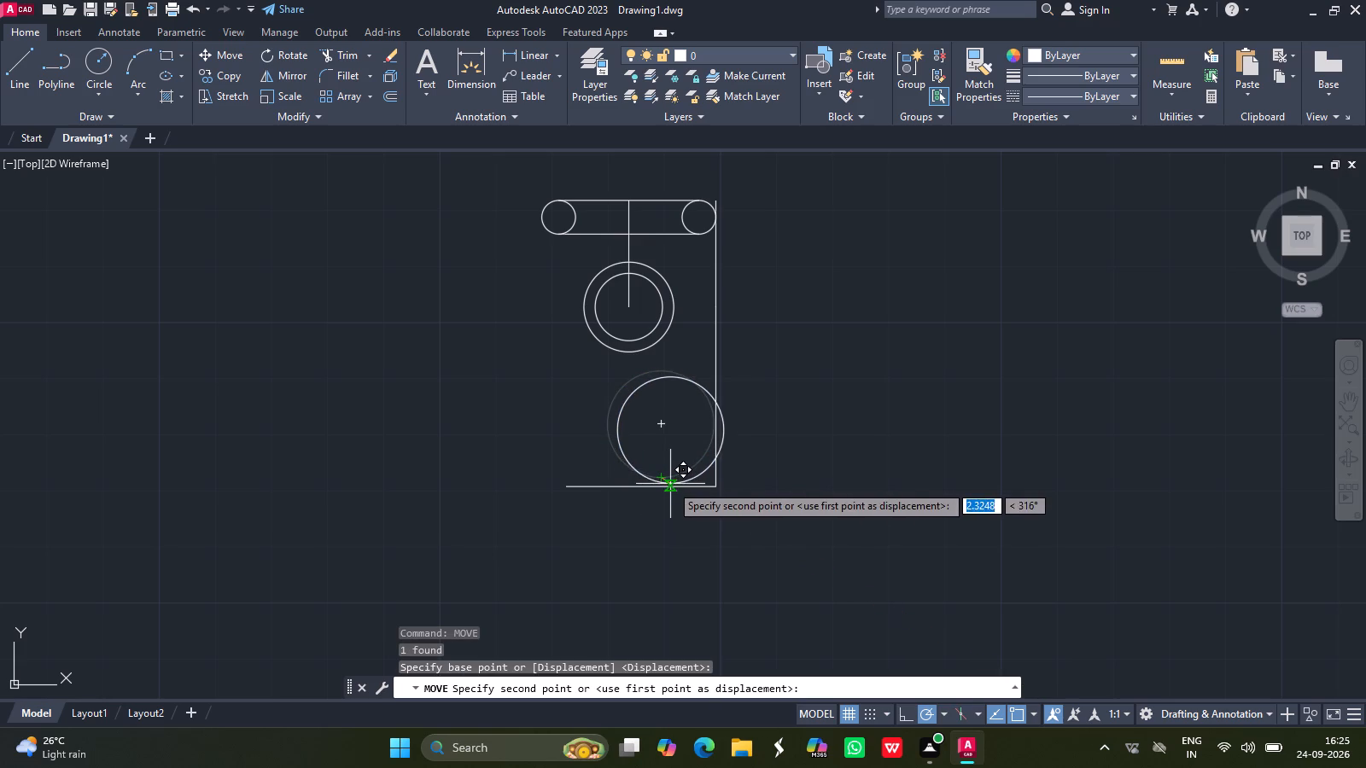
{"action": "left_click_drag", "start_coordinate": [670, 485], "coordinate": [663, 490]}
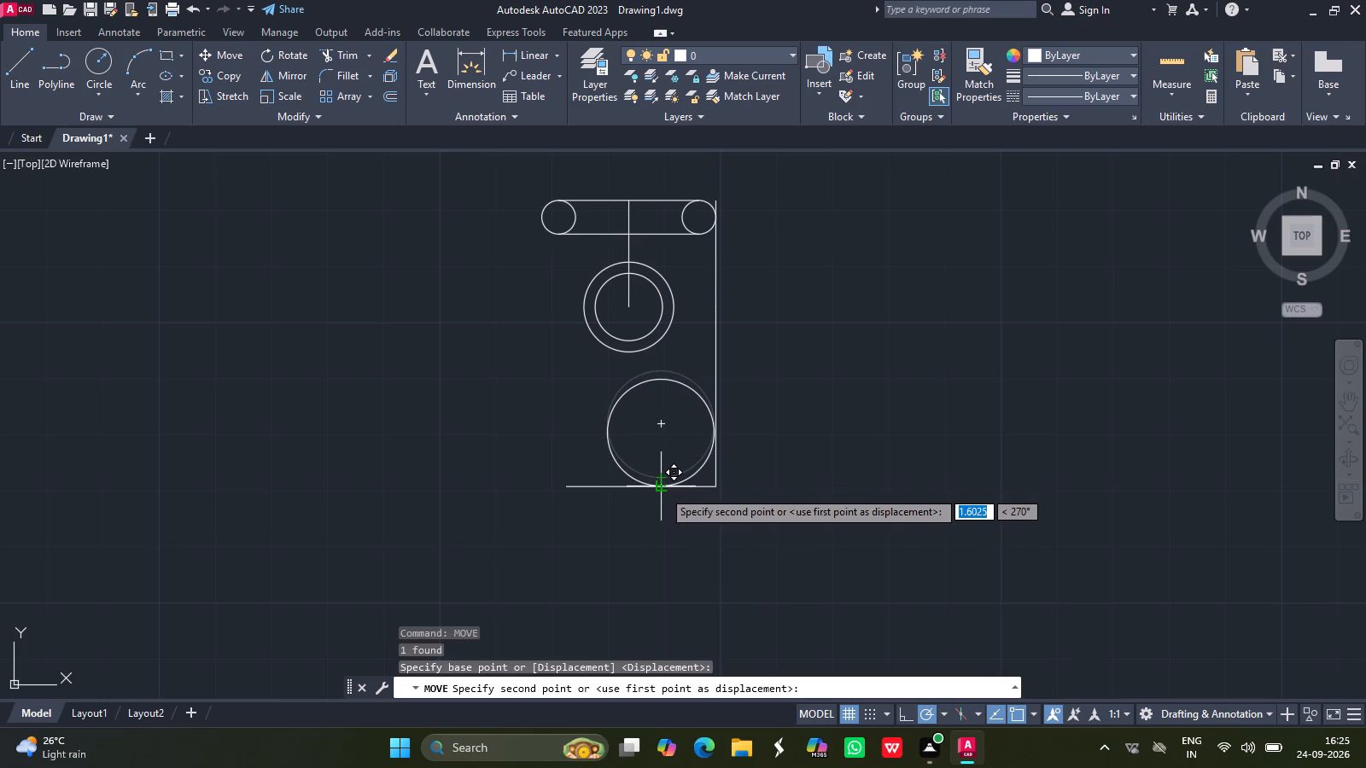
{"action": "left_click_drag", "start_coordinate": [663, 490], "coordinate": [667, 491]}
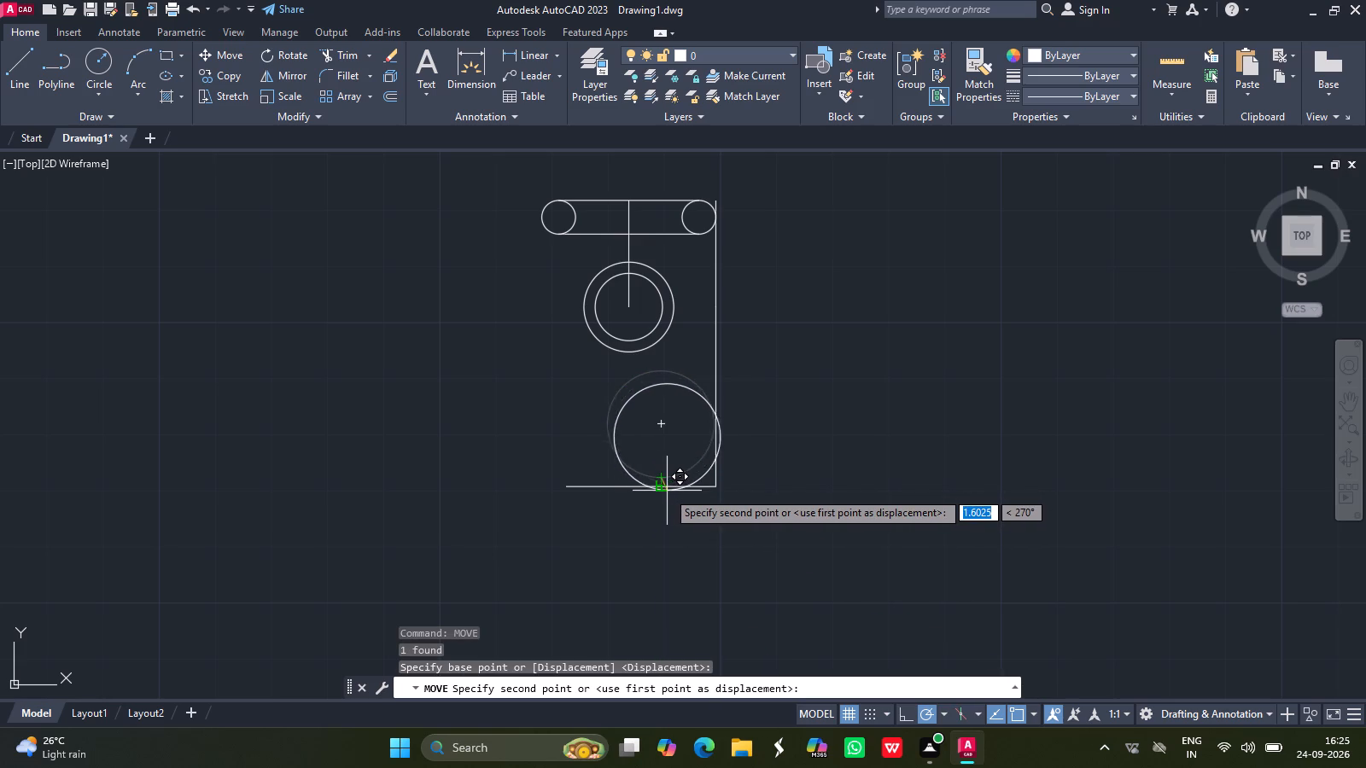
{"action": "left_click_drag", "start_coordinate": [667, 491], "coordinate": [666, 491]}
{"action": "left_click", "coordinate": [666, 491]}
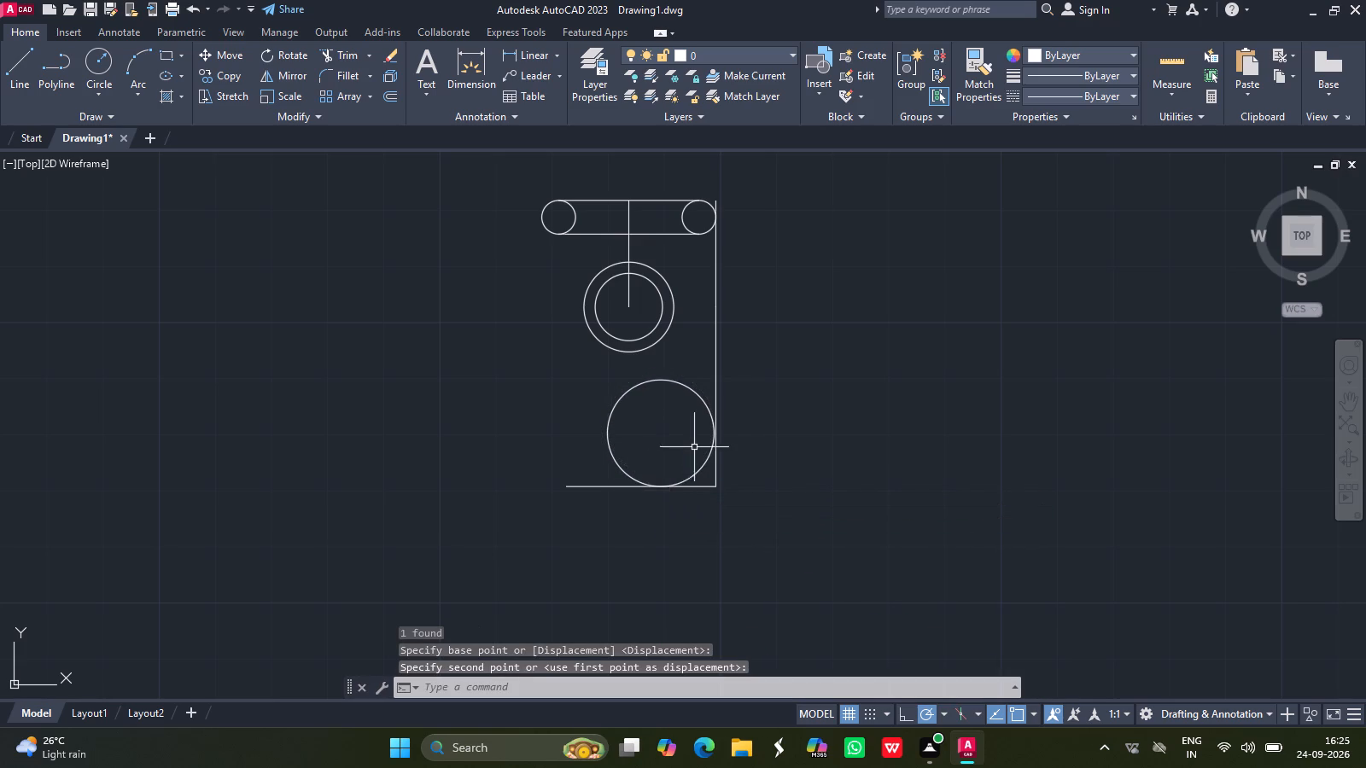
Move the radius 9.5 circle by its right quadrant so that it touches the long vertical line.
{"action": "scroll", "coordinate": [734, 444], "scroll_direction": "up", "scroll_amount": 2, "text": "ctrl"}
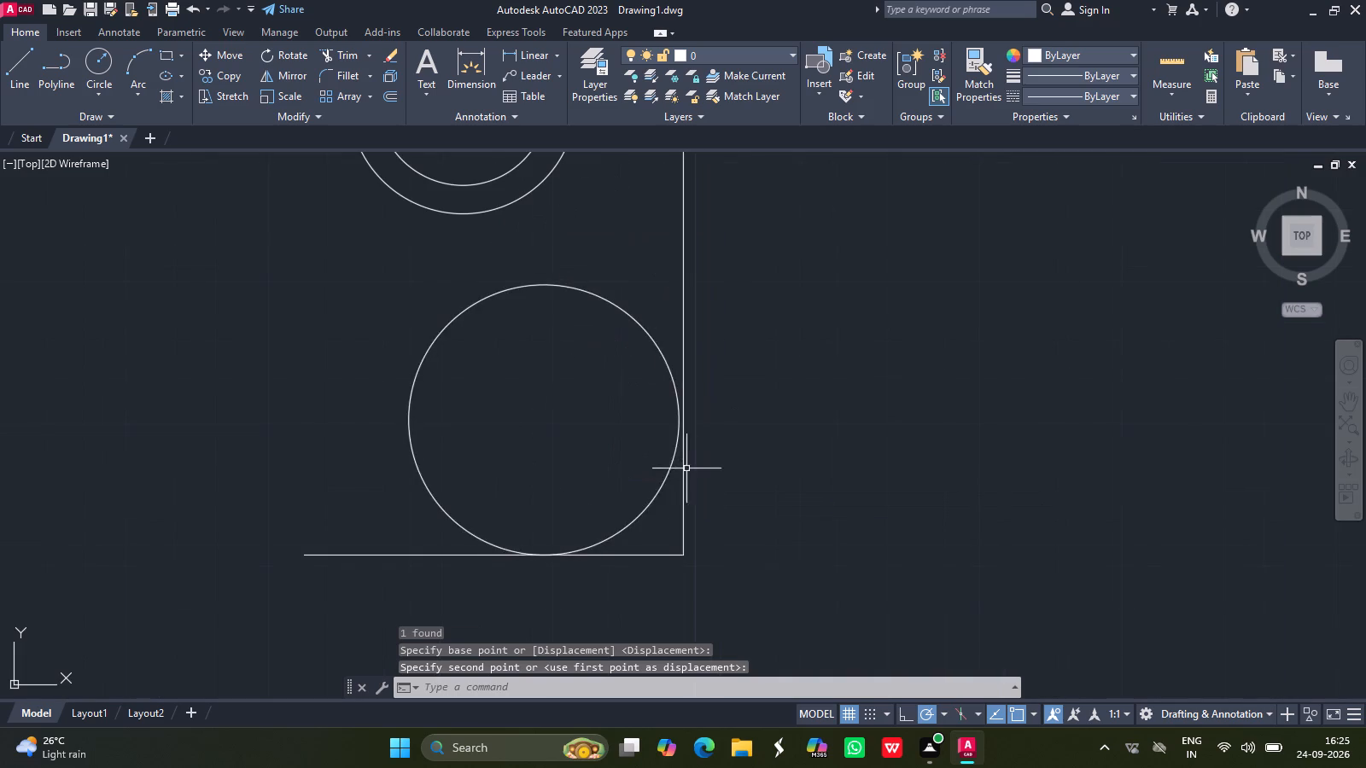
{"action": "left_click", "coordinate": [660, 479]}
{"action": "left_click", "coordinate": [659, 489]}
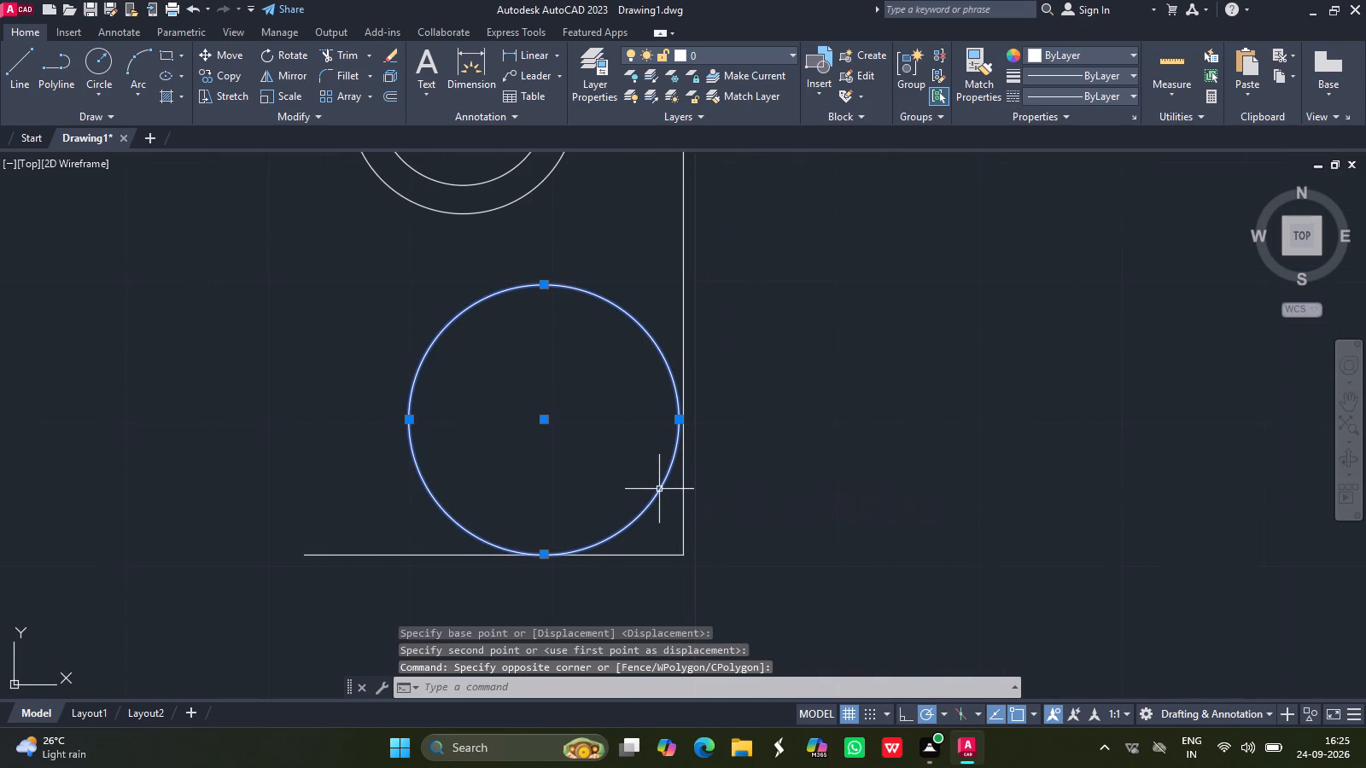
{"action": "type", "text": "move"}
{"action": "key", "text": "Return"}
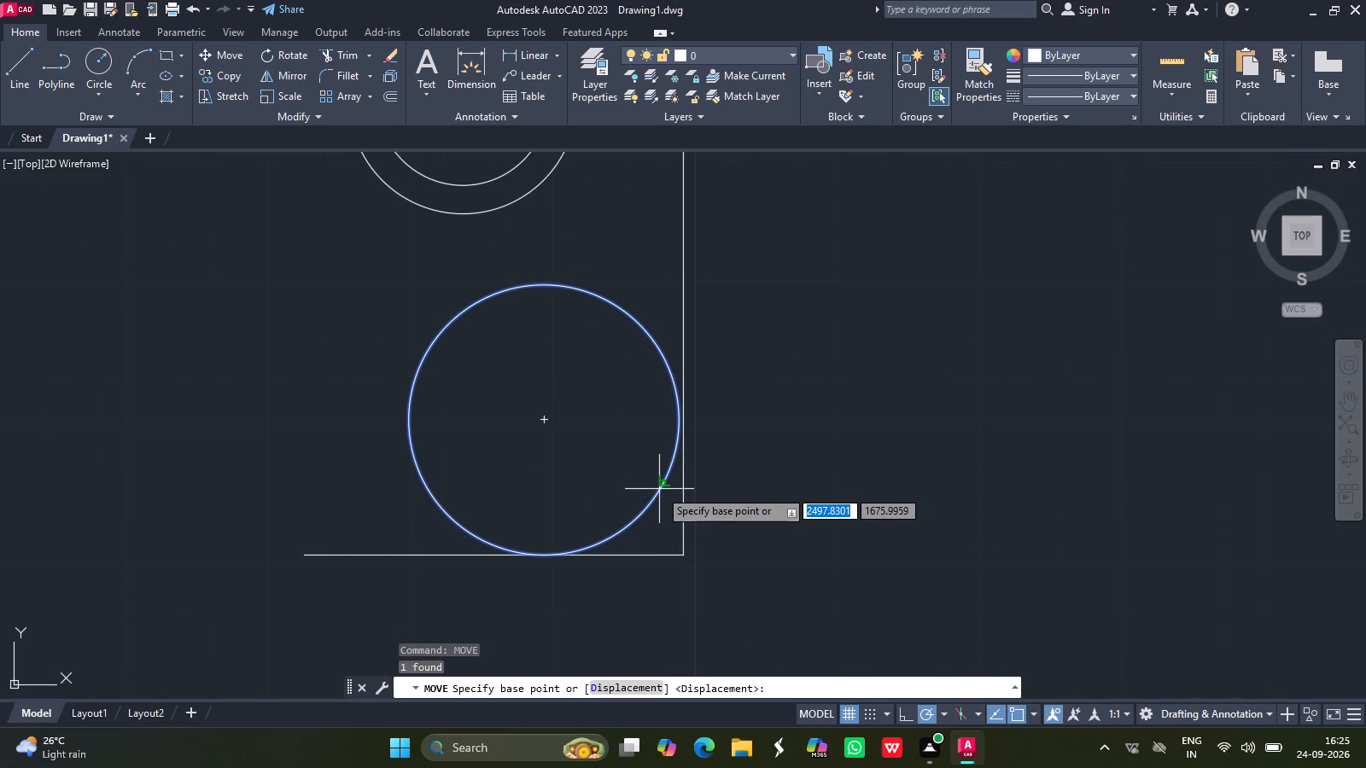
{"action": "left_click_drag", "start_coordinate": [674, 421], "coordinate": [685, 421]}
{"action": "left_click", "coordinate": [685, 421]}
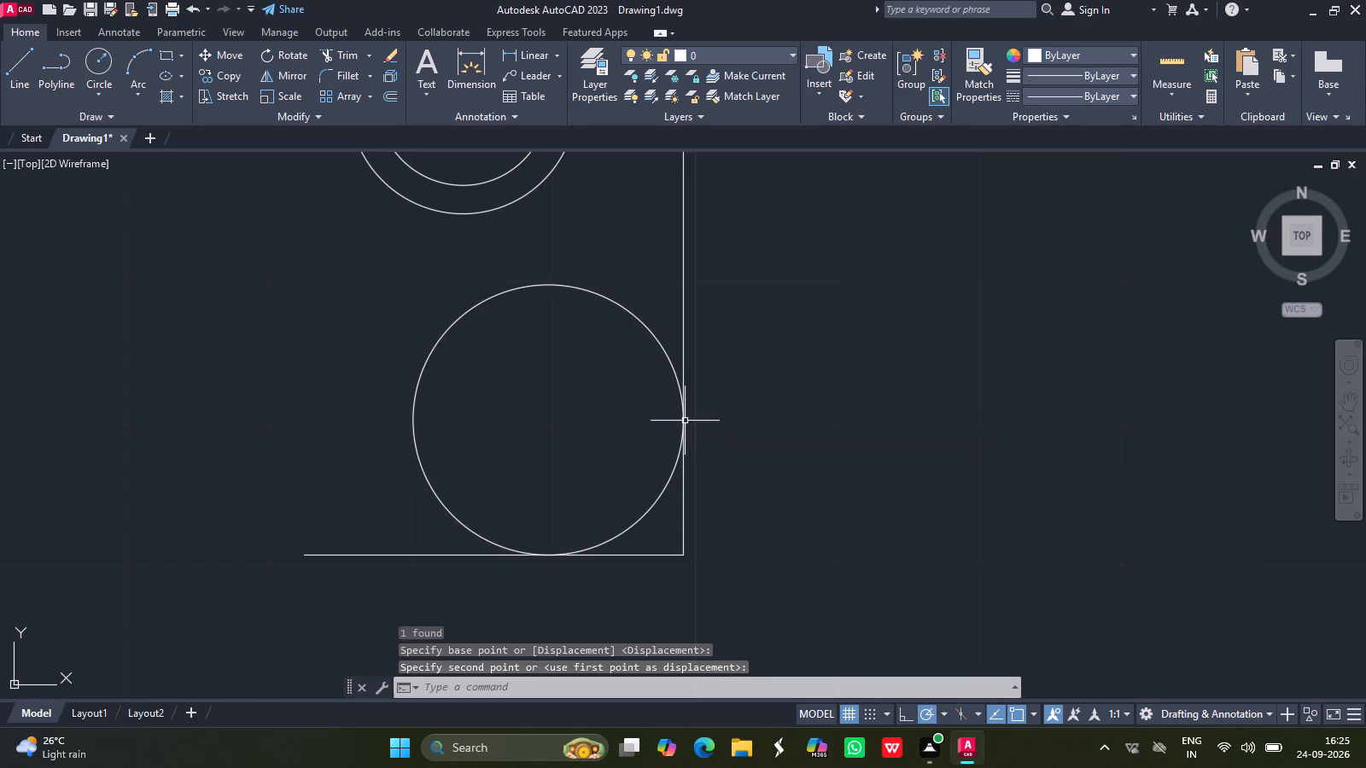
{"action": "scroll", "coordinate": [526, 436], "scroll_direction": "down", "scroll_amount": 2, "text": "ctrl"}
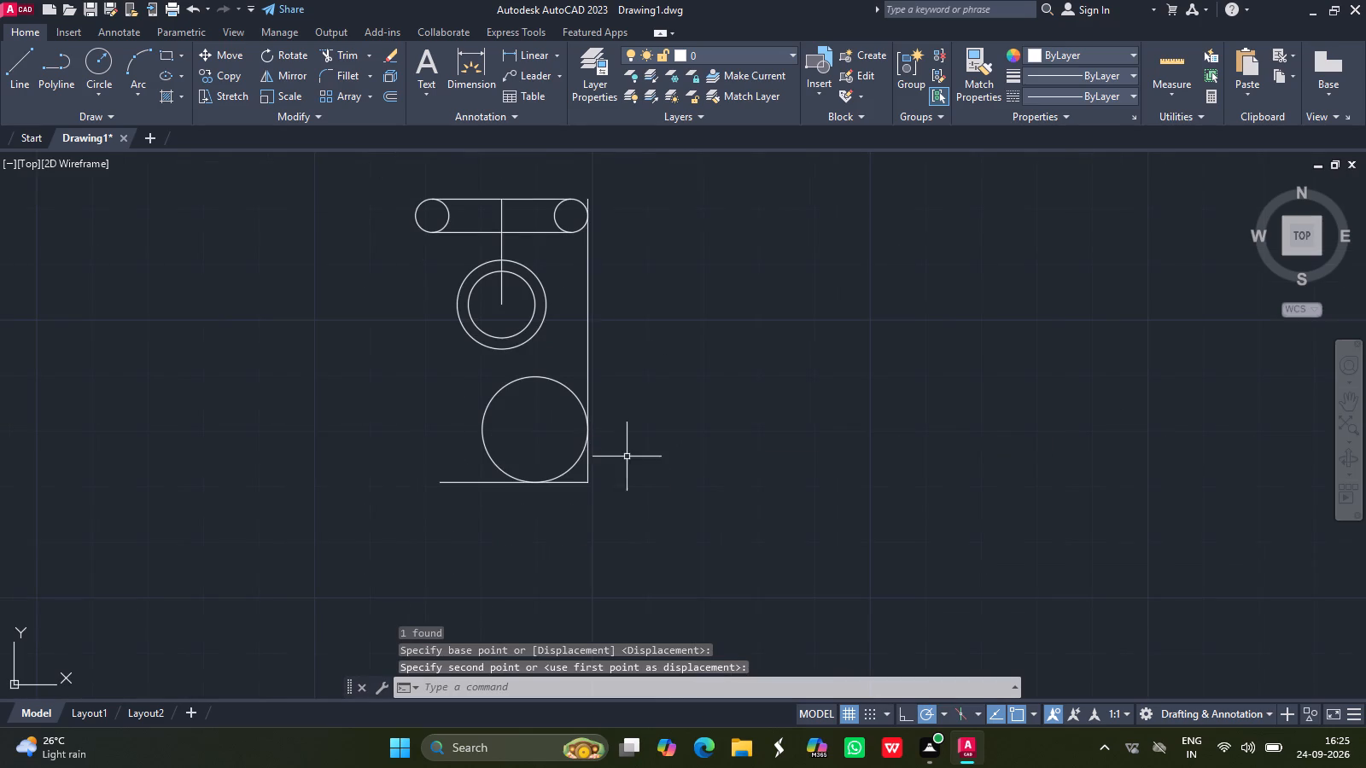
Trim away both parts of the bottom horizontal line and the vertical line's portion below the circle's right quadrant.
{"action": "left_click", "coordinate": [341, 54]}
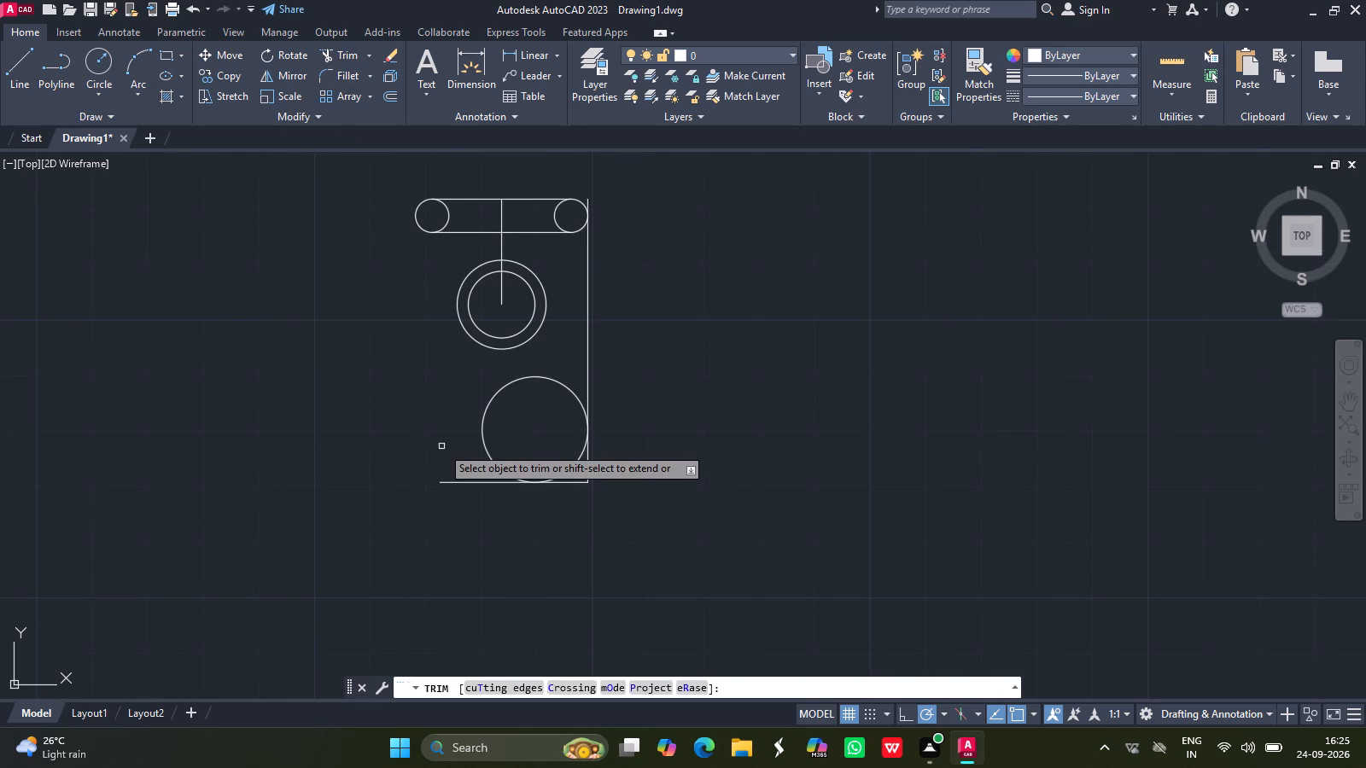
{"action": "left_click", "coordinate": [480, 480]}
{"action": "left_click_drag", "start_coordinate": [576, 485], "coordinate": [584, 472]}
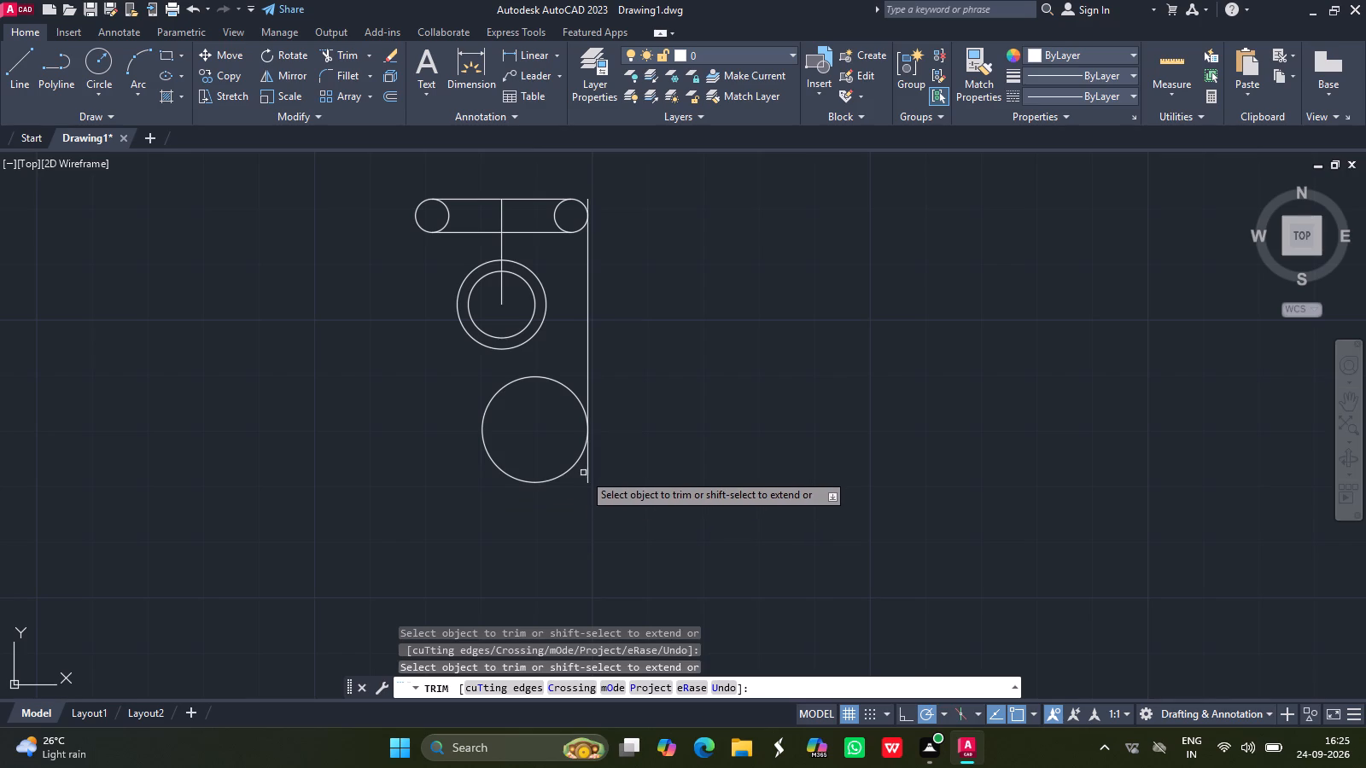
{"action": "left_click_drag", "start_coordinate": [584, 472], "coordinate": [587, 468]}
{"action": "left_click", "coordinate": [587, 468]}
{"action": "key", "text": "Return"}
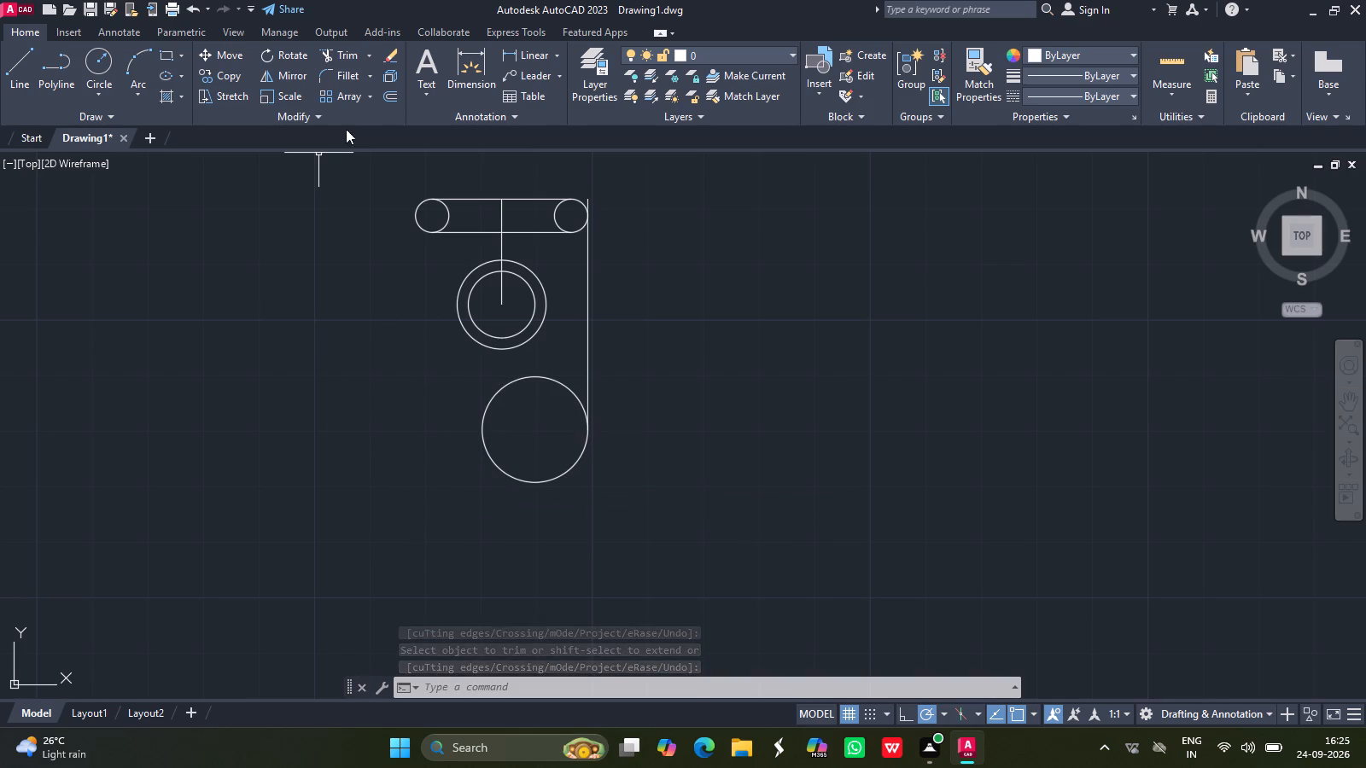
Draw a vertical line 25 units downward from the bottom quadrant of the radius 9.5 circle.
{"action": "left_click", "coordinate": [13, 67]}
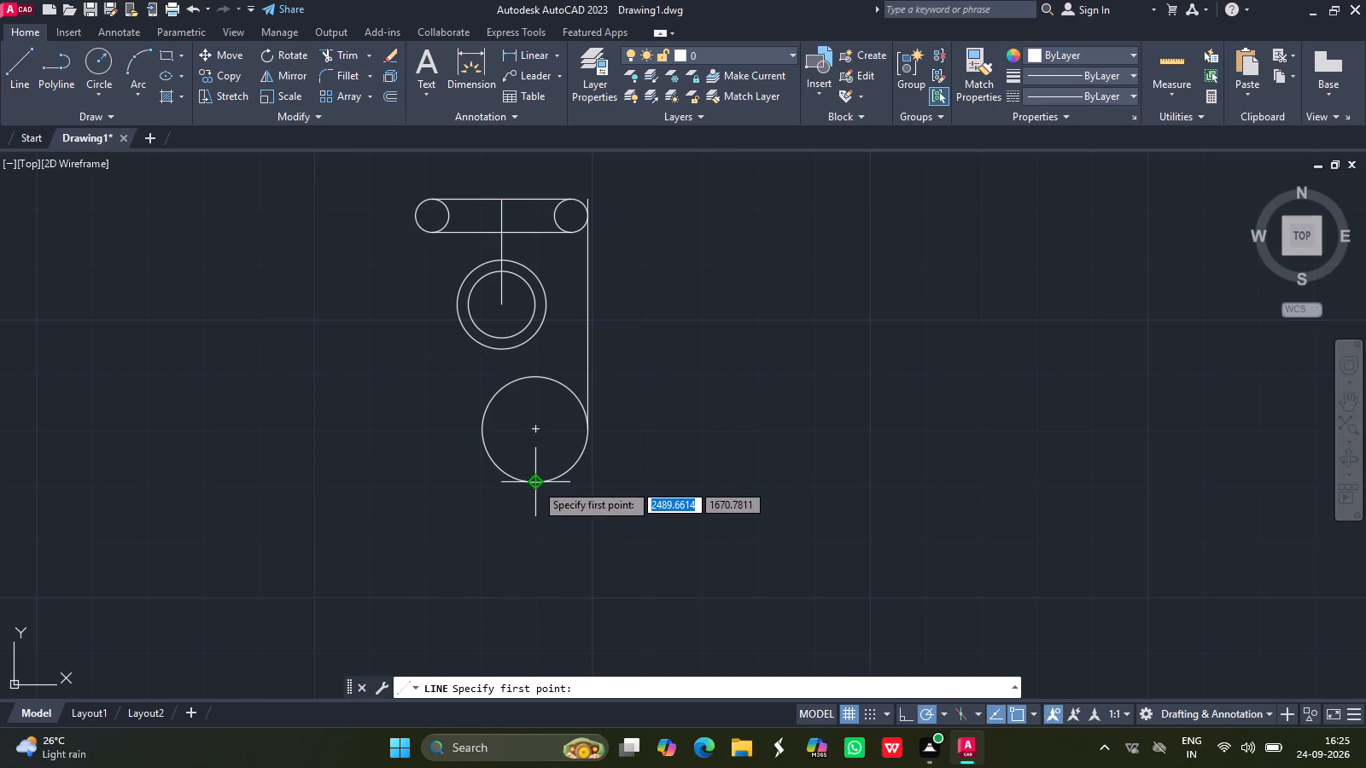
{"action": "left_click_drag", "start_coordinate": [535, 483], "coordinate": [538, 561]}
{"action": "type", "text": "25"}
{"action": "key", "text": "Return"}
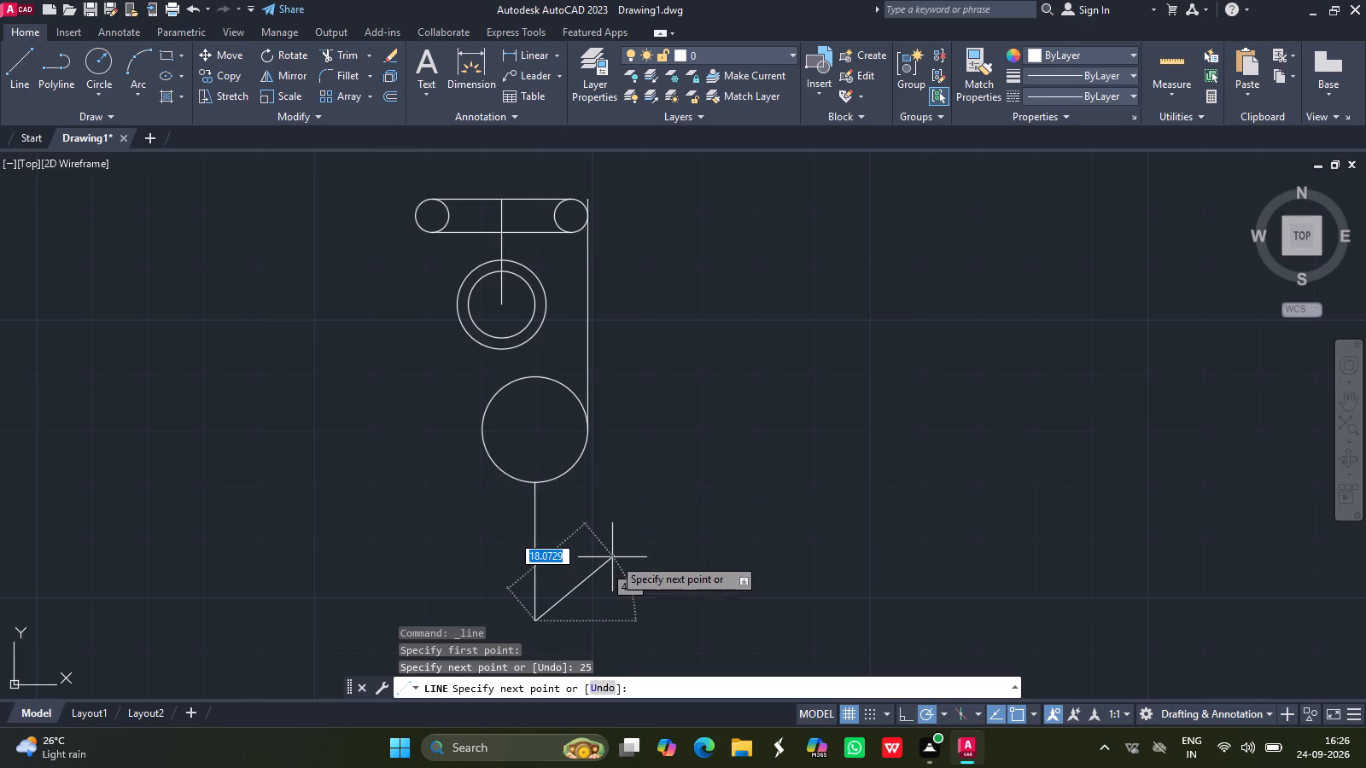
{"action": "key", "text": "Return"}
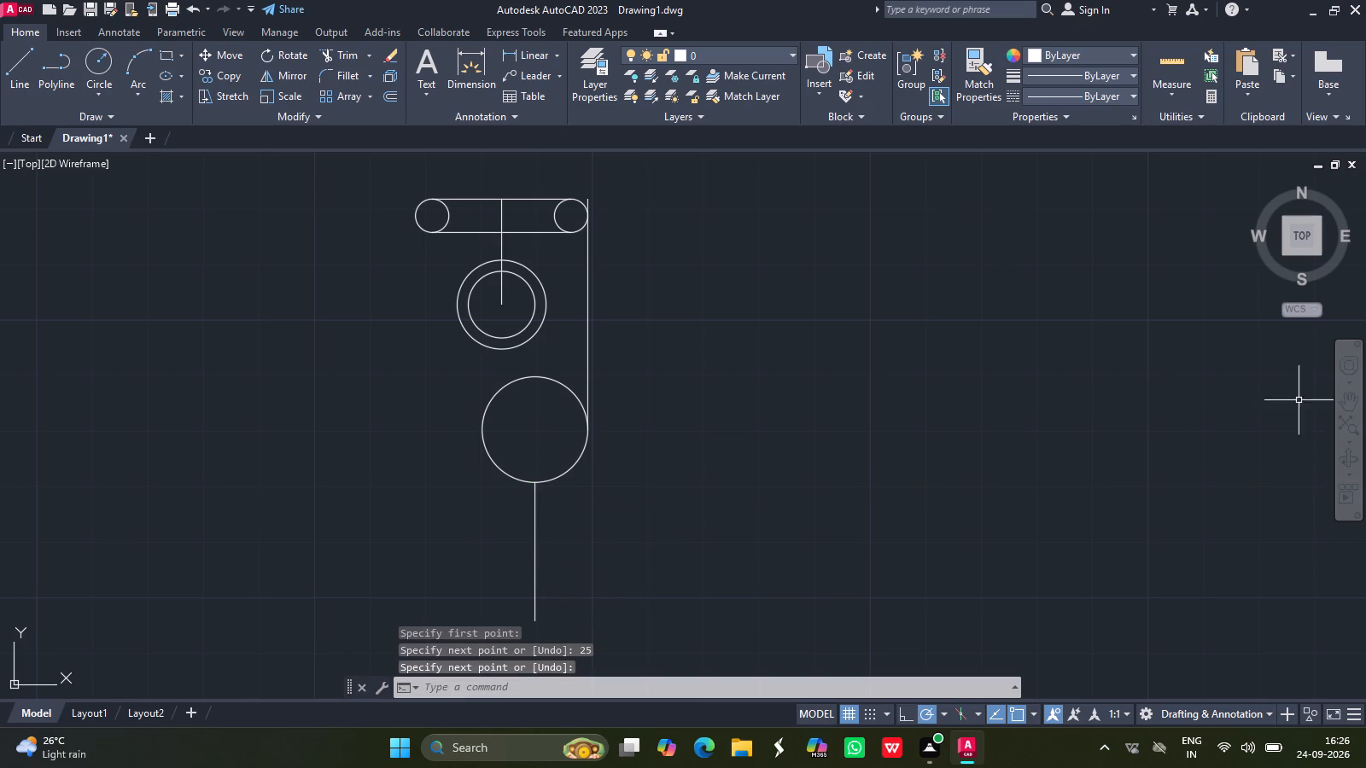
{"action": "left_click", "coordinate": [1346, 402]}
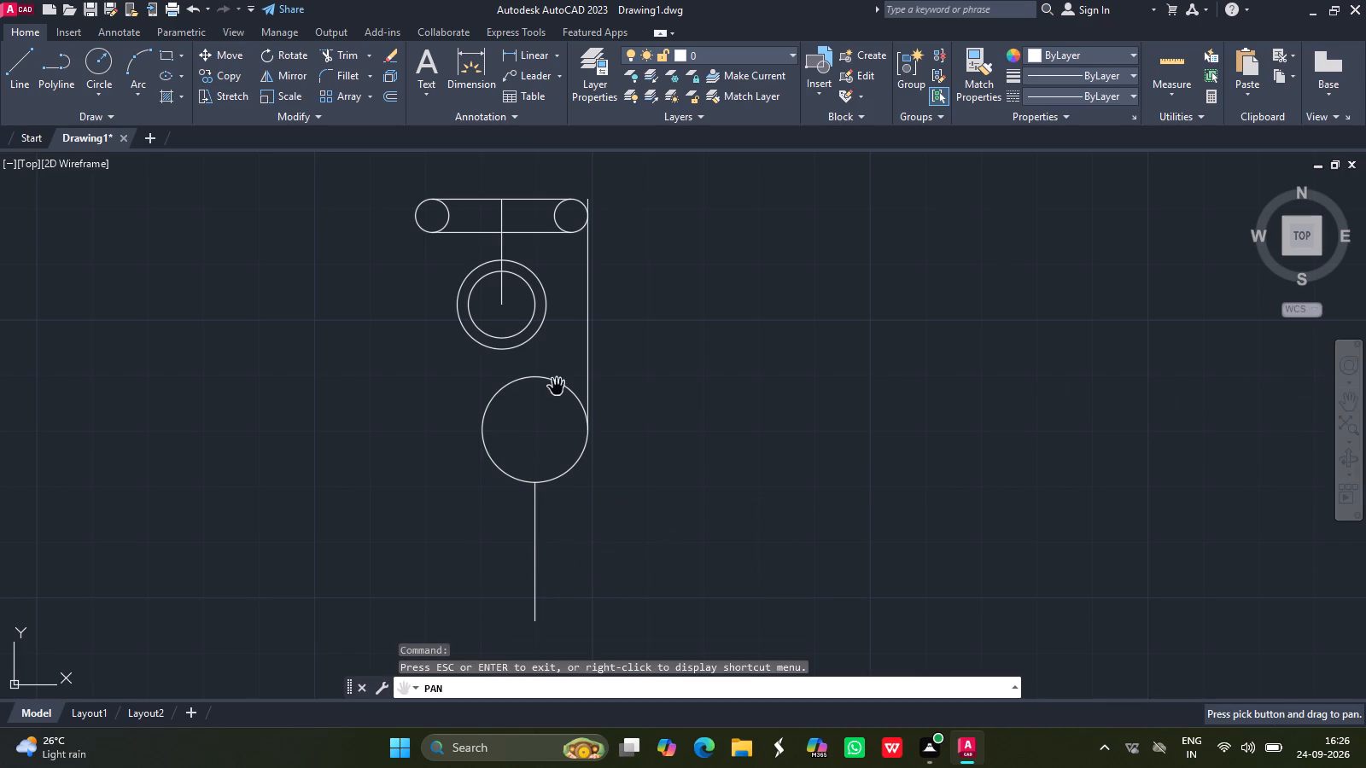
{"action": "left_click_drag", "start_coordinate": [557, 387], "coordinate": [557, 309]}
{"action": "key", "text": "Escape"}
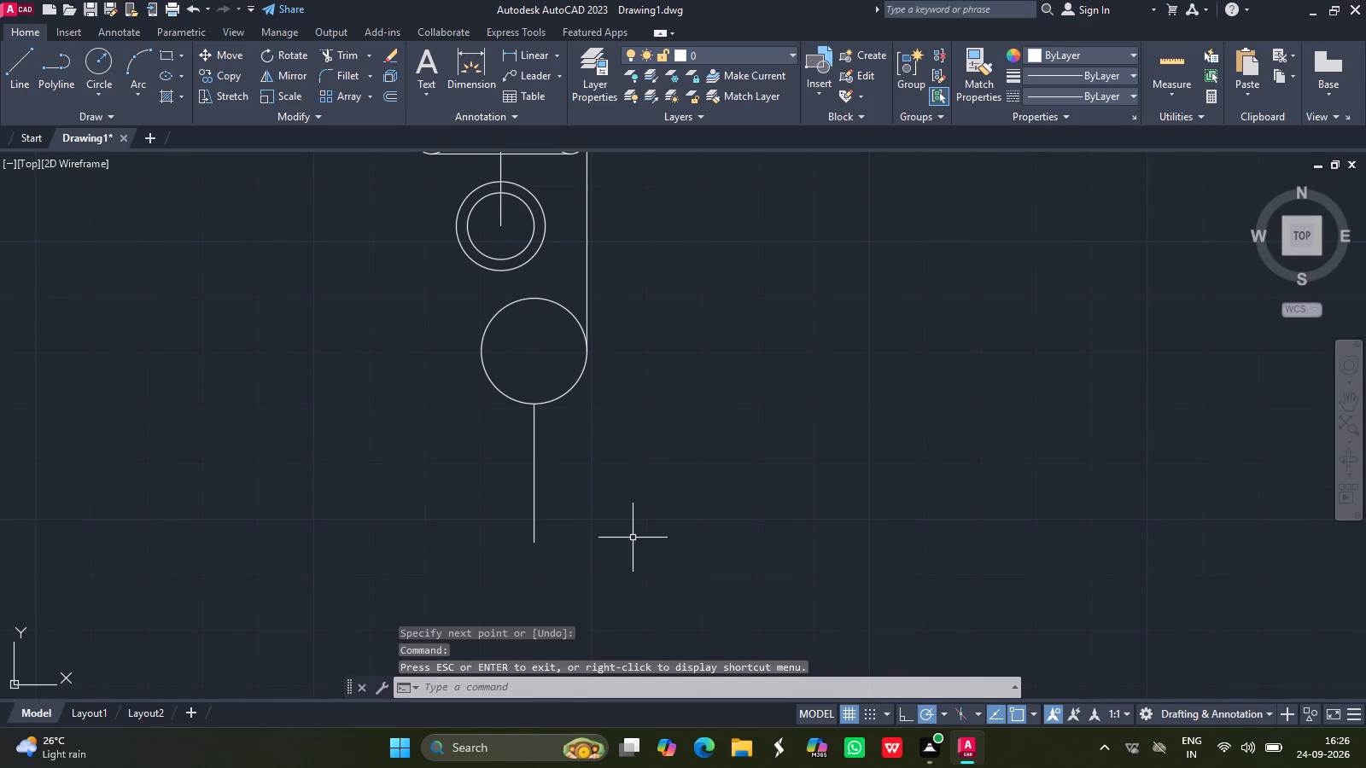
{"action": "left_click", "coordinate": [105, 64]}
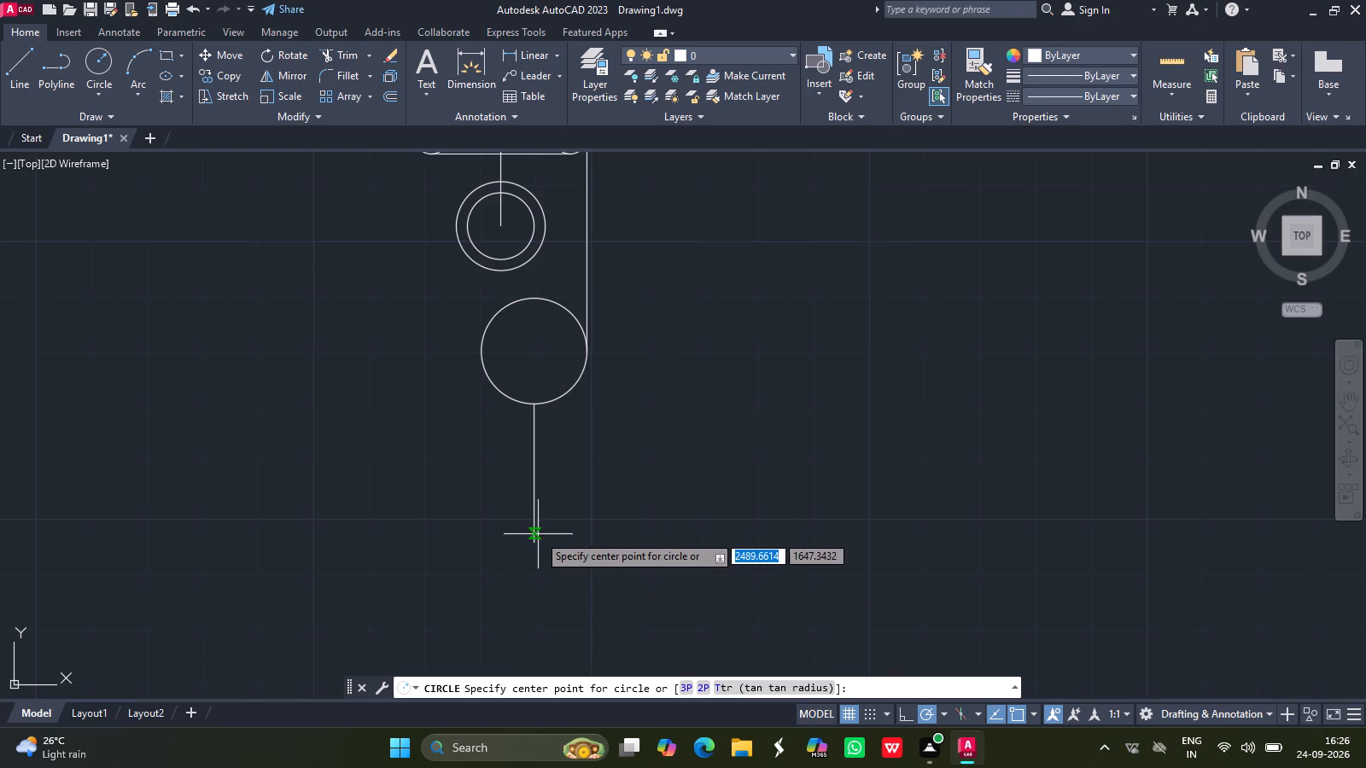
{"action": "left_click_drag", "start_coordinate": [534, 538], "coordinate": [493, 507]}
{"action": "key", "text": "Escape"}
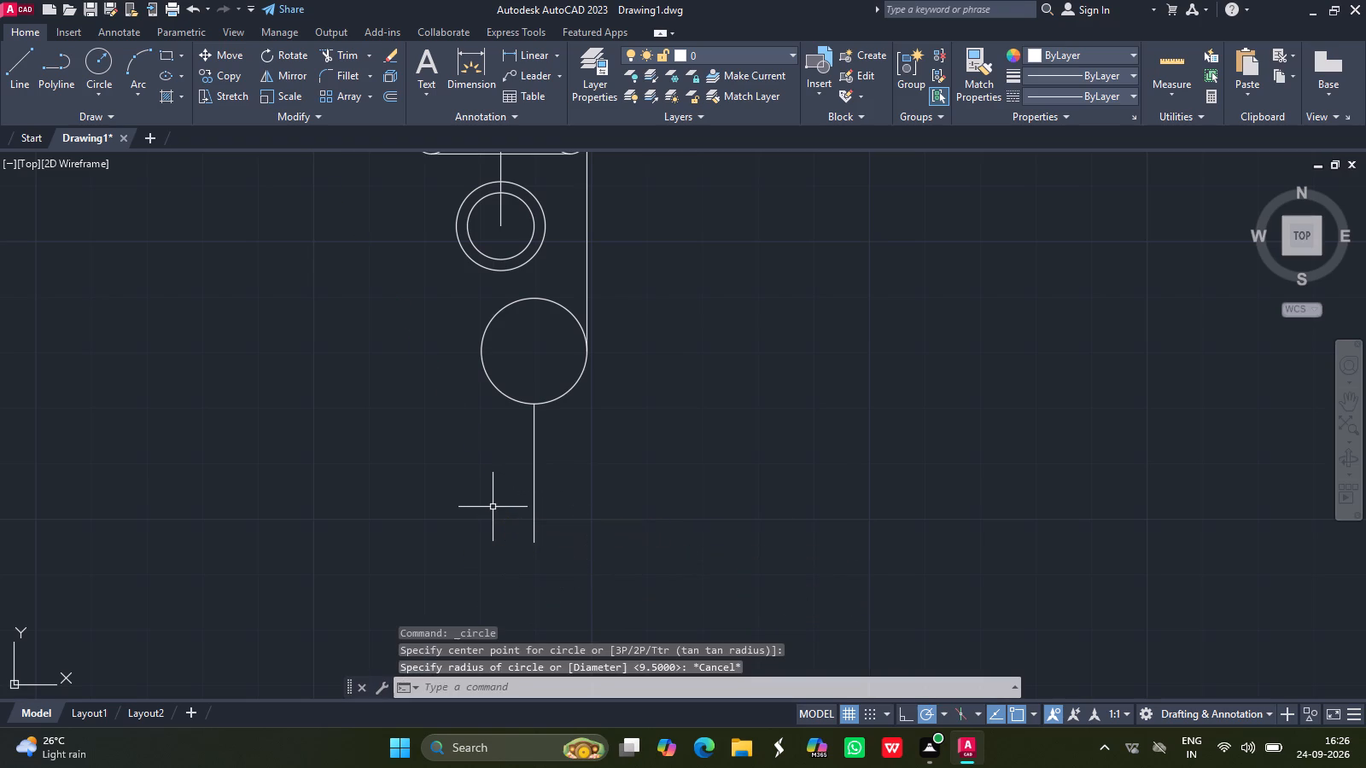
Delete the vertical line that runs down from the bottom quadrant of the radius 9.5 circle.
{"action": "left_click", "coordinate": [536, 510]}
{"action": "key", "text": "Delete"}
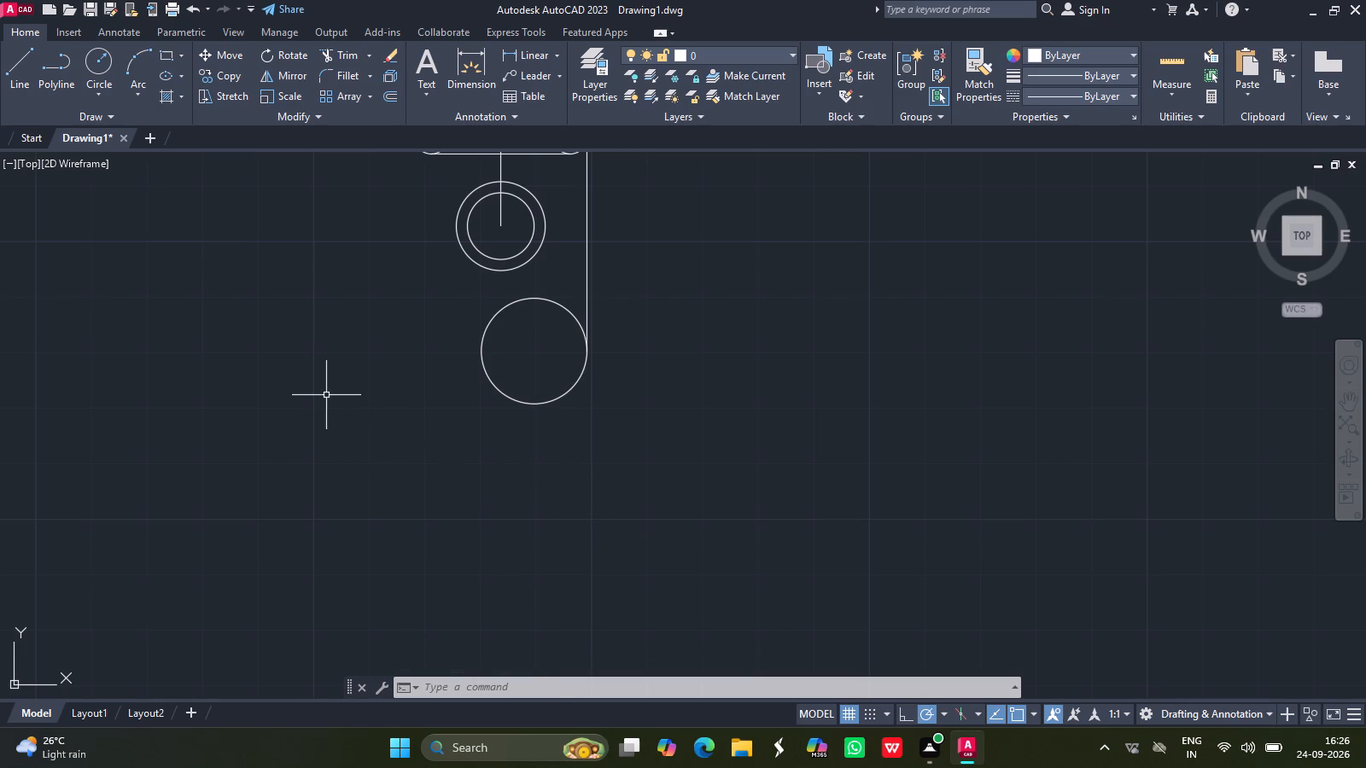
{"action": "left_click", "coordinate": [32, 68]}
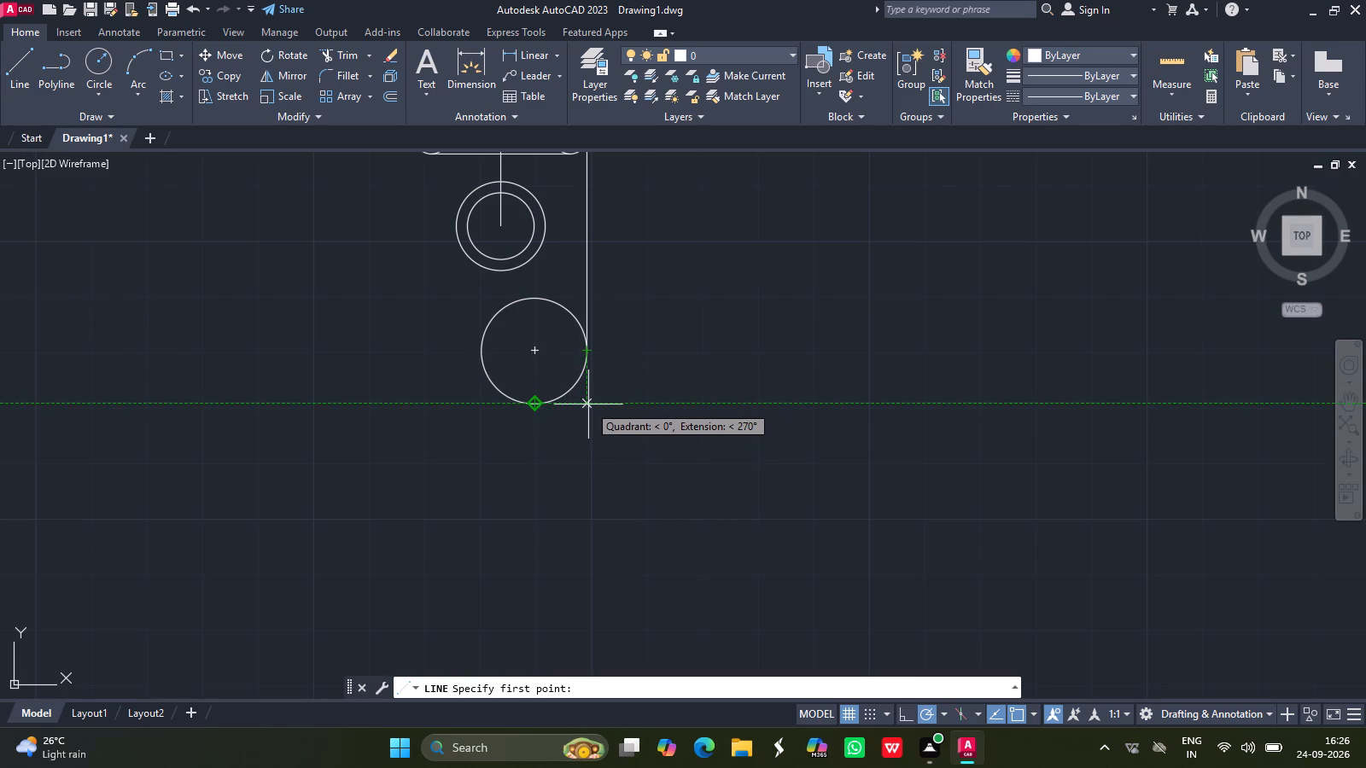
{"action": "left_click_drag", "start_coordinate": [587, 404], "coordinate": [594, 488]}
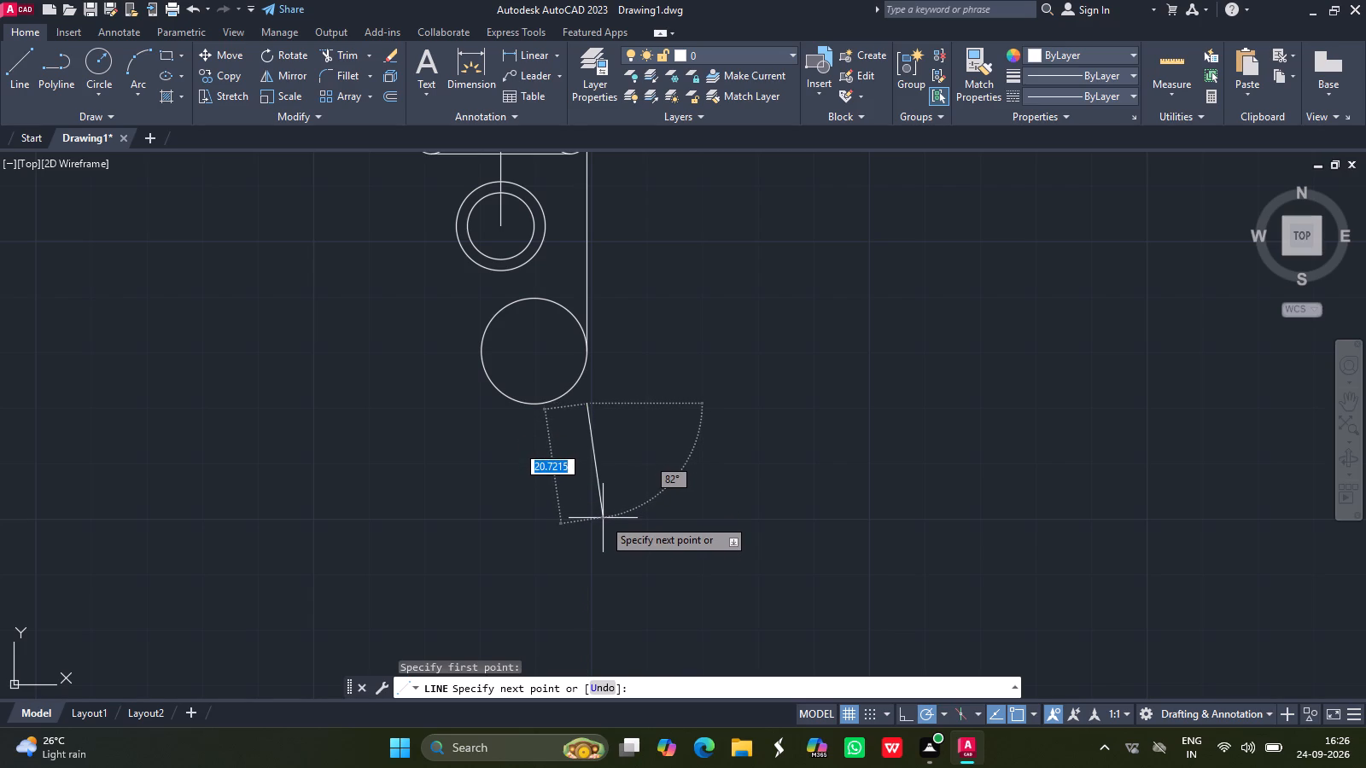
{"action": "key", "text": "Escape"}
Draw a vertical line 25 units downward from the right quadrant of the radius 9.5 circle.
{"action": "left_click", "coordinate": [17, 63]}
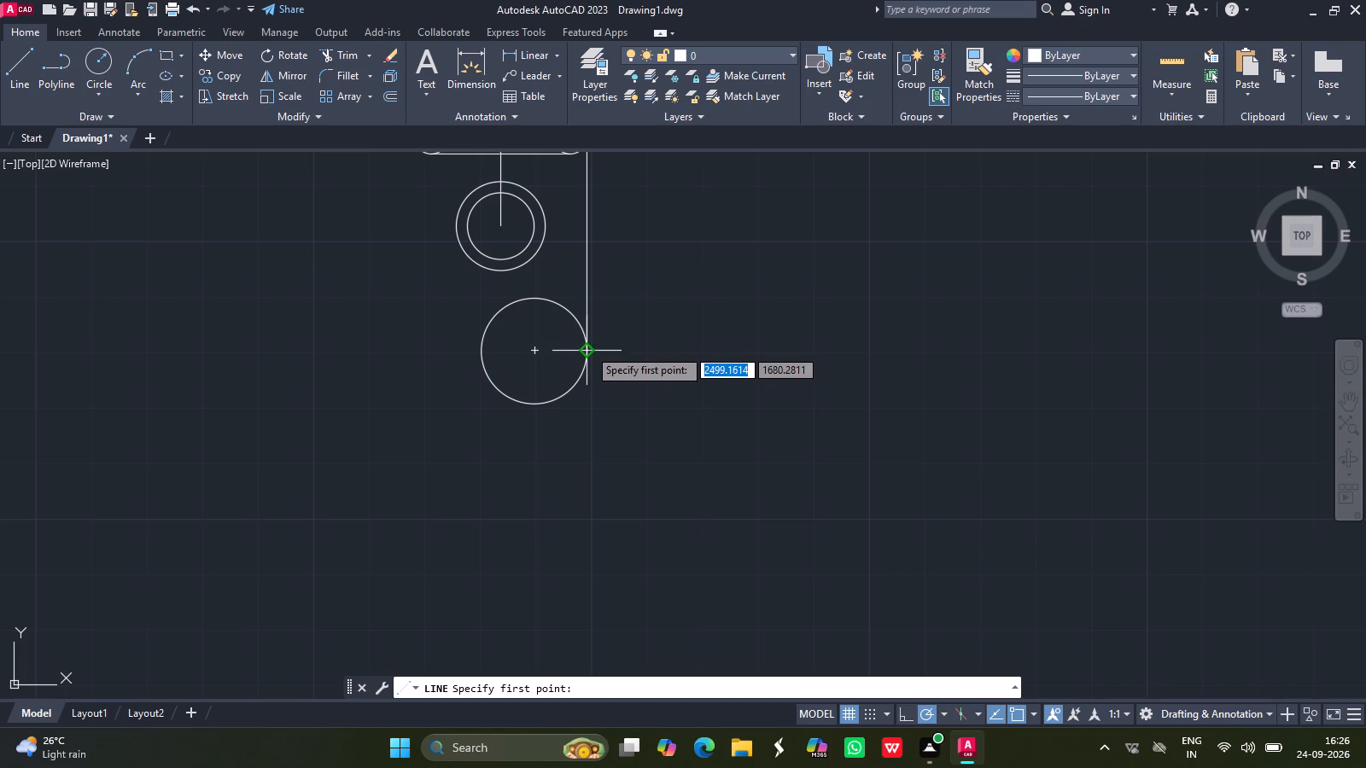
{"action": "left_click_drag", "start_coordinate": [588, 348], "coordinate": [589, 518]}
{"action": "type", "text": "25"}
{"action": "key", "text": "Return"}
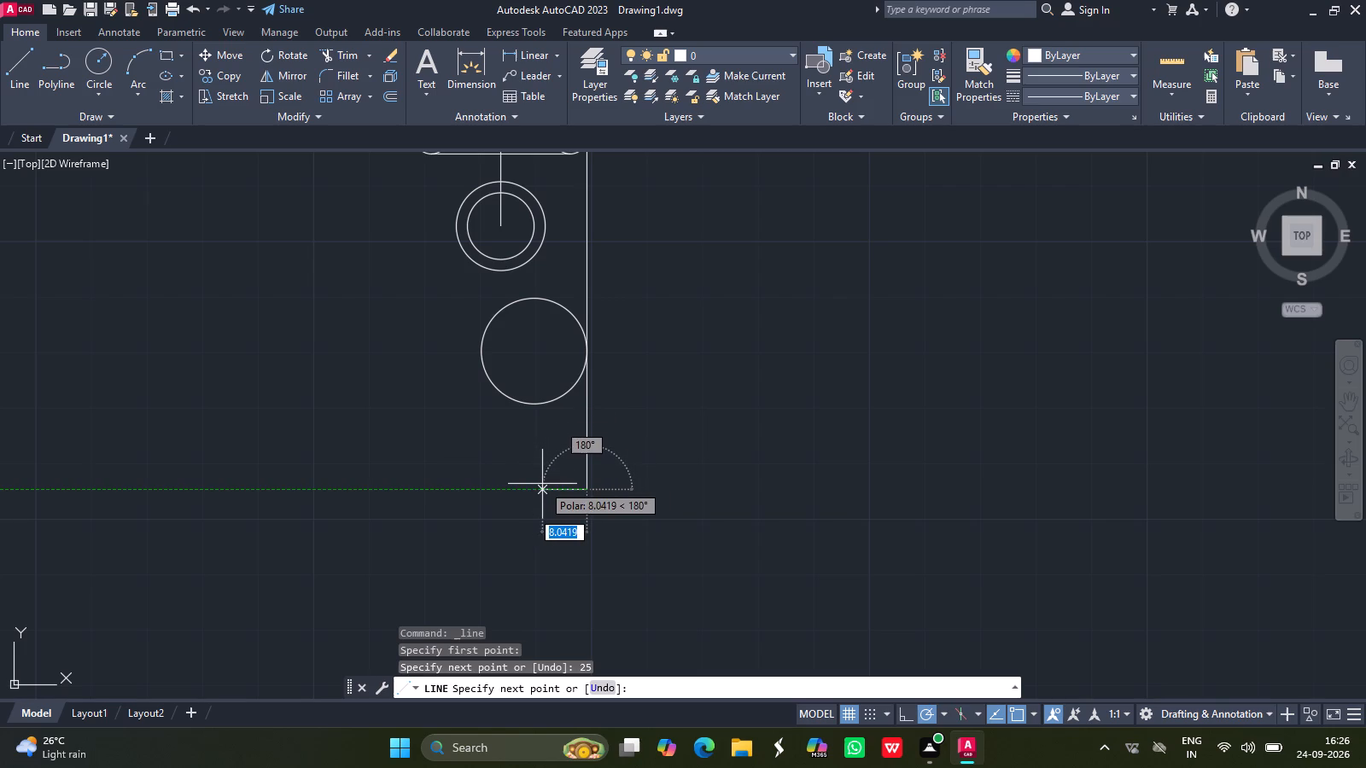
{"action": "key", "text": "Escape"}
Draw a vertical line 9.5 units downward from the bottom quadrant of the radius 9.5 circle.
{"action": "left_click", "coordinate": [18, 76]}
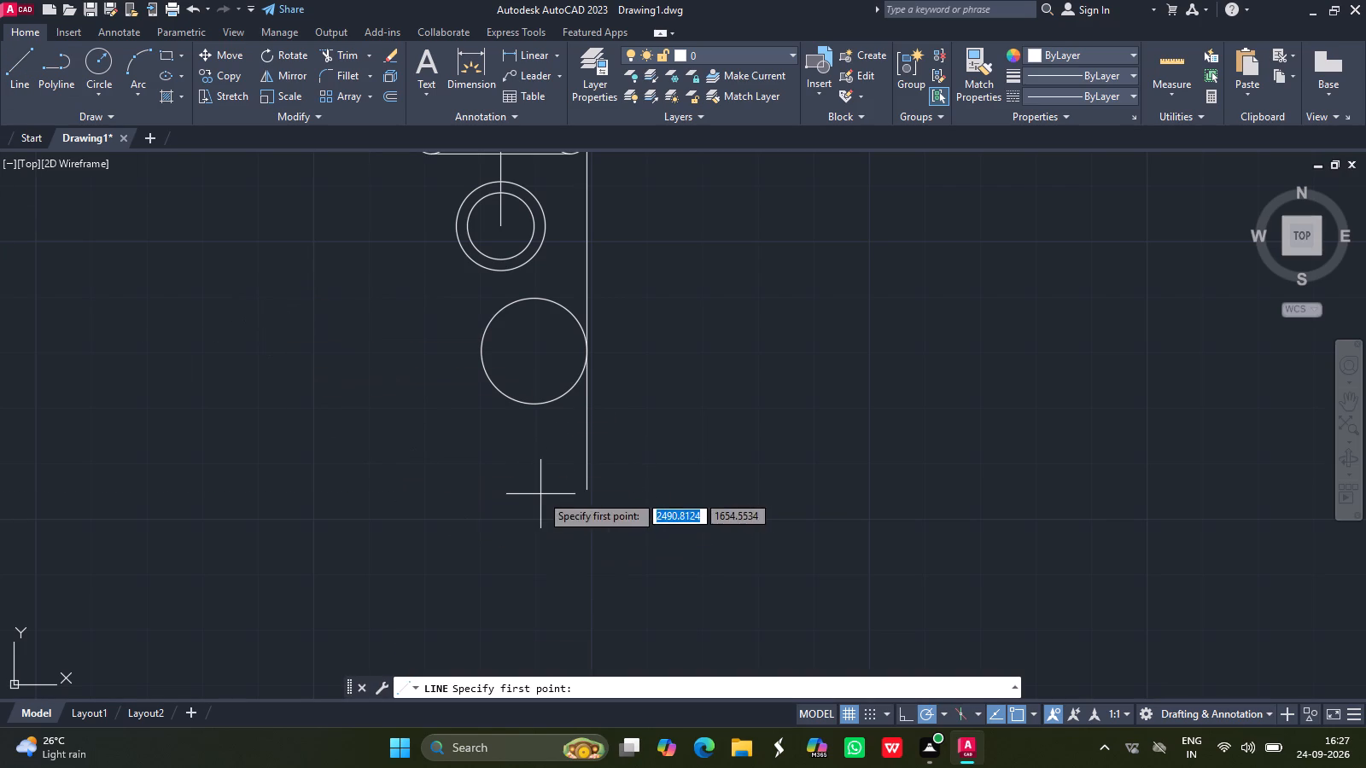
{"action": "left_click_drag", "start_coordinate": [534, 409], "coordinate": [533, 428]}
{"action": "type", "text": "9.5"}
{"action": "key", "text": "Return"}
{"action": "key", "text": "Return"}
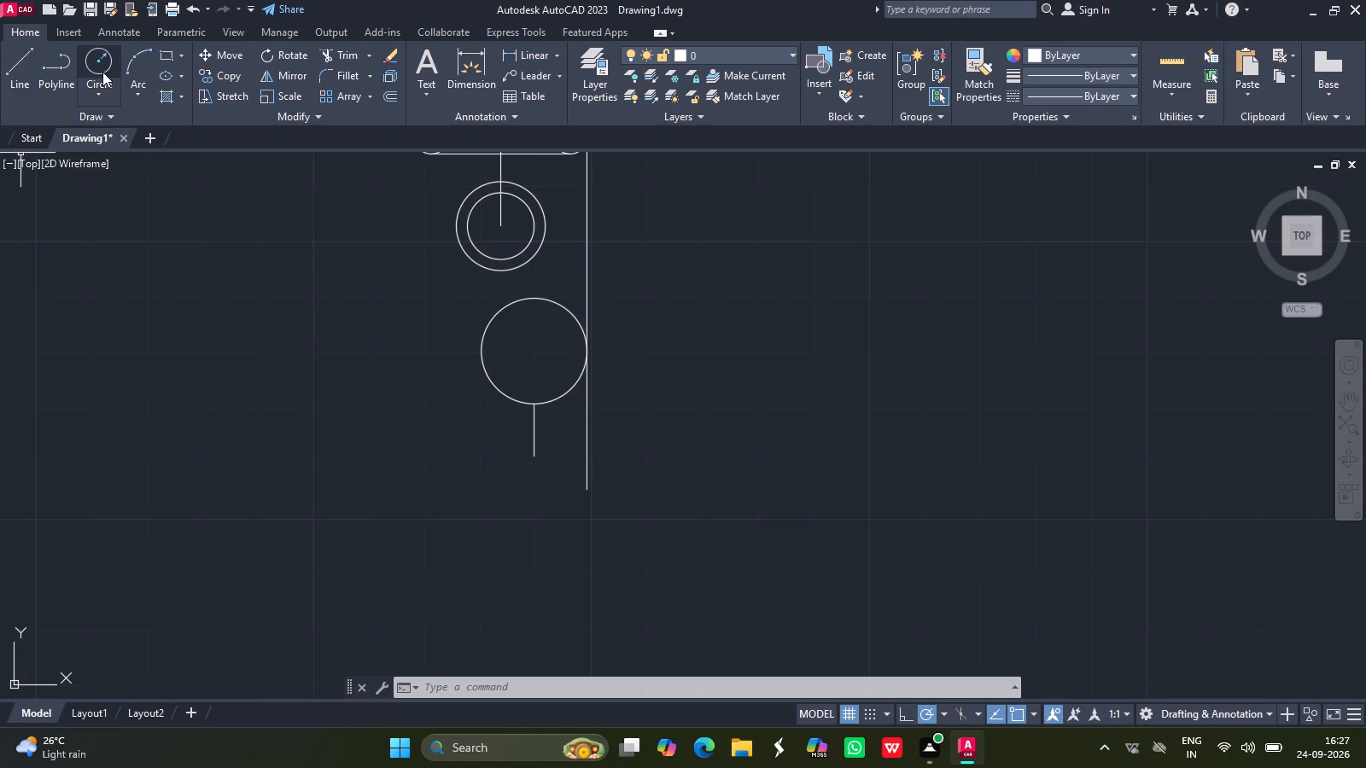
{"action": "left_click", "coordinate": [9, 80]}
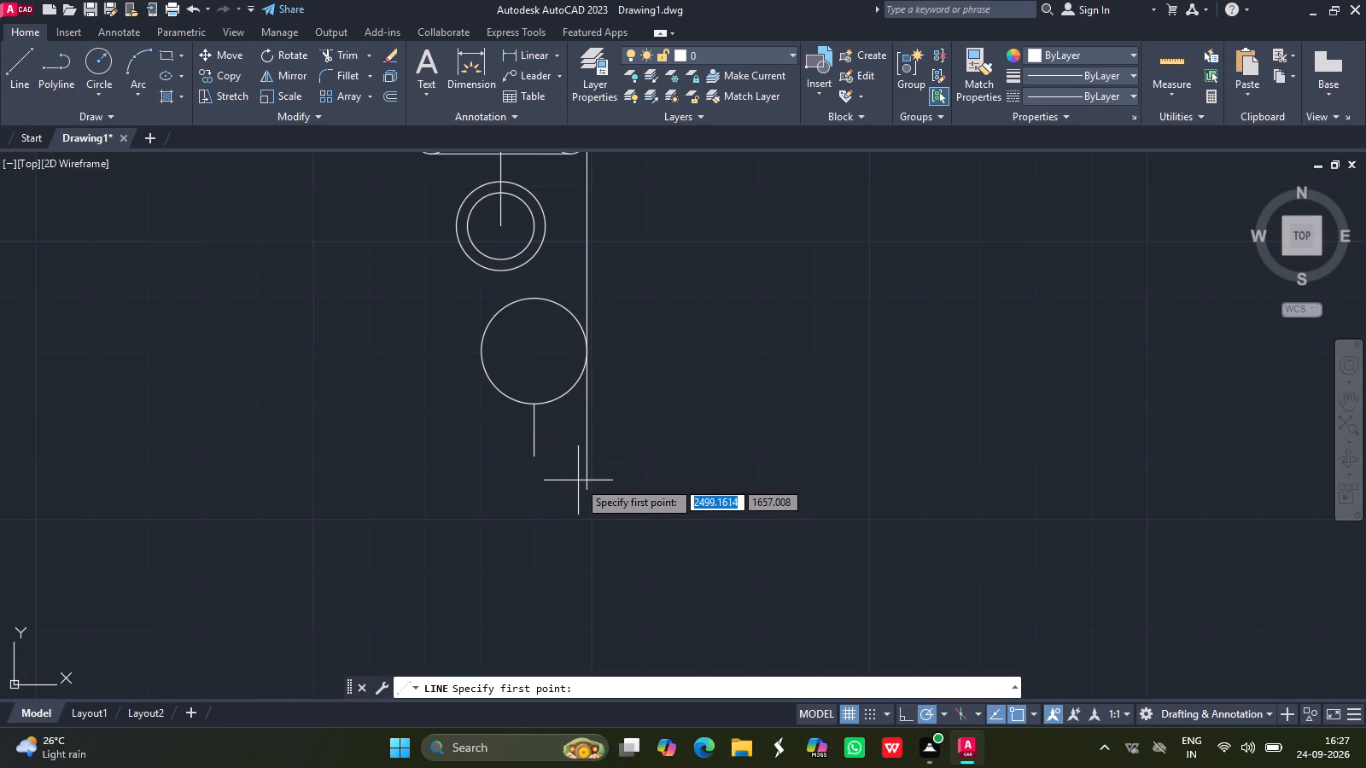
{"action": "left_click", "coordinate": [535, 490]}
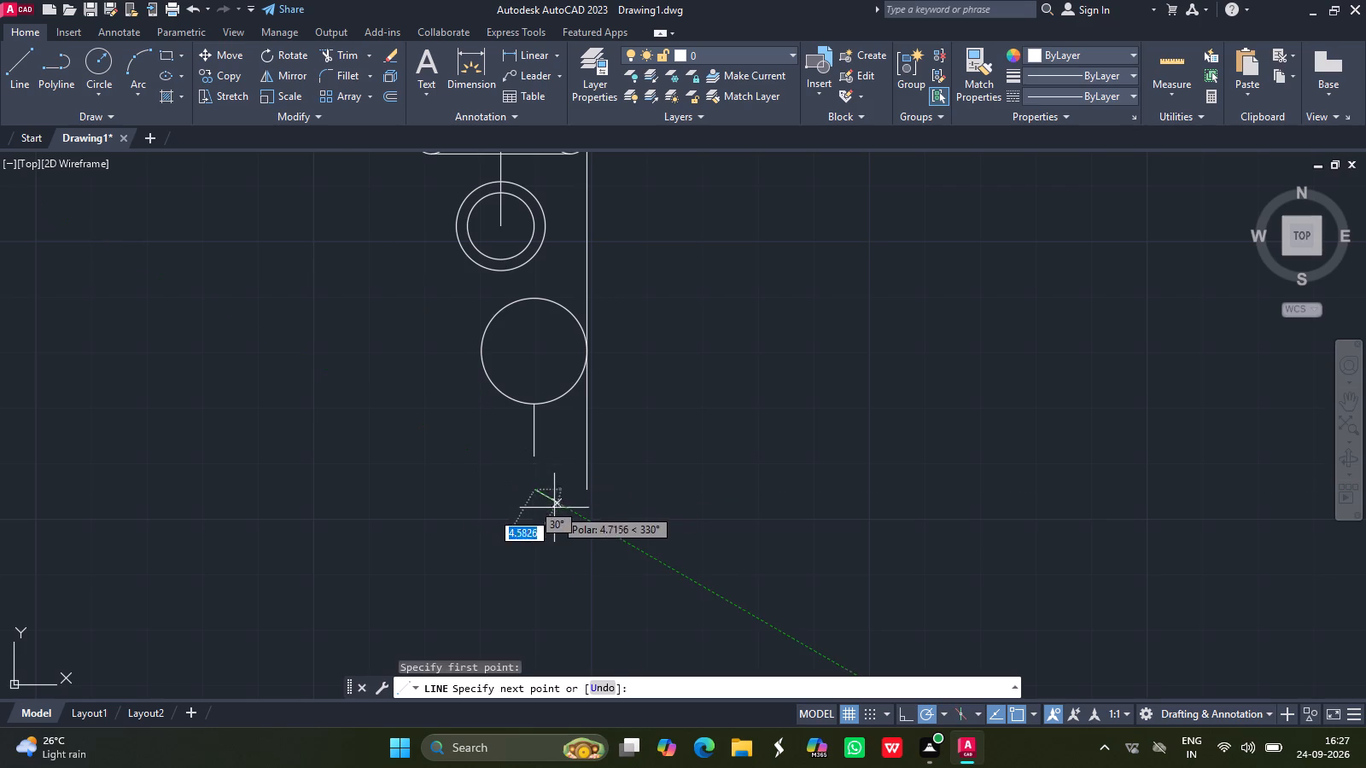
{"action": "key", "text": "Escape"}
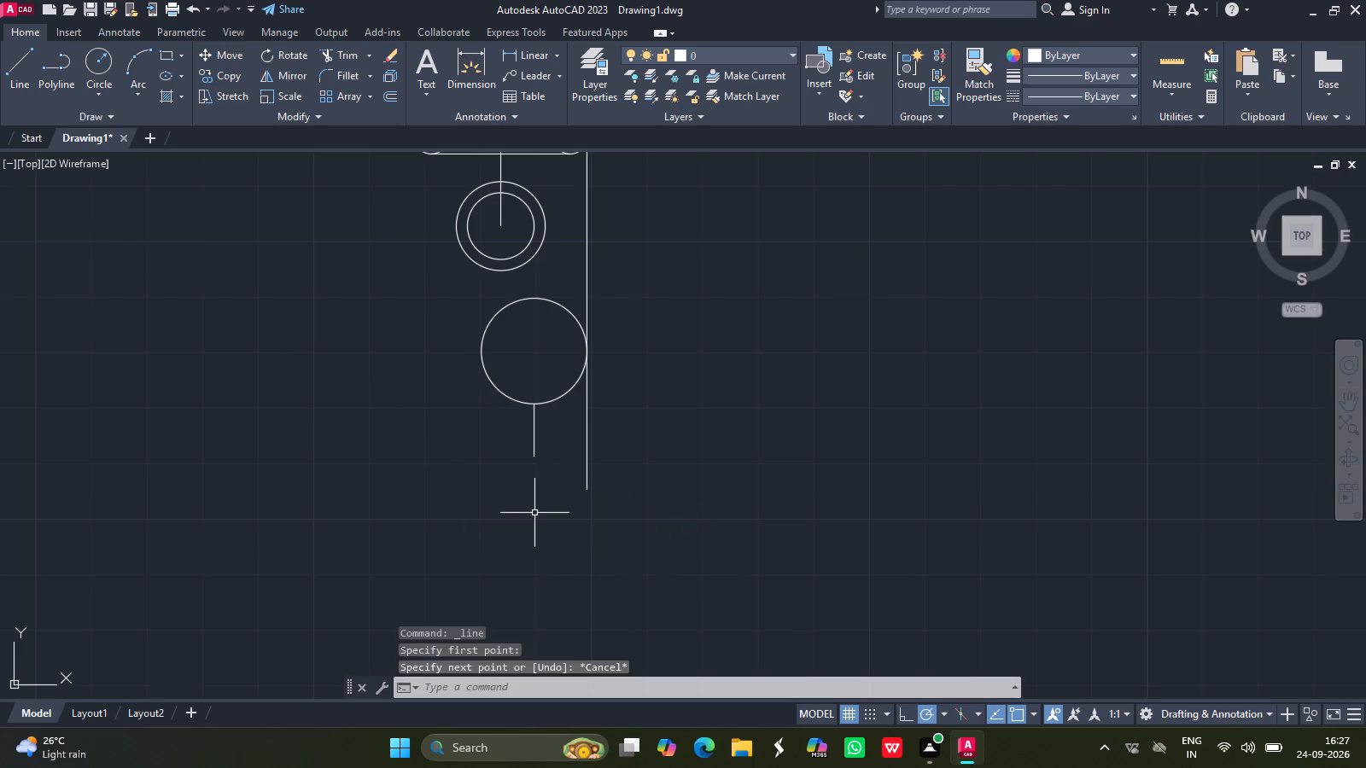
Draw a radius 9.5 circle centred in line with the short vertical line and level with the lower end of the 25-unit line.
{"action": "left_click", "coordinate": [110, 61]}
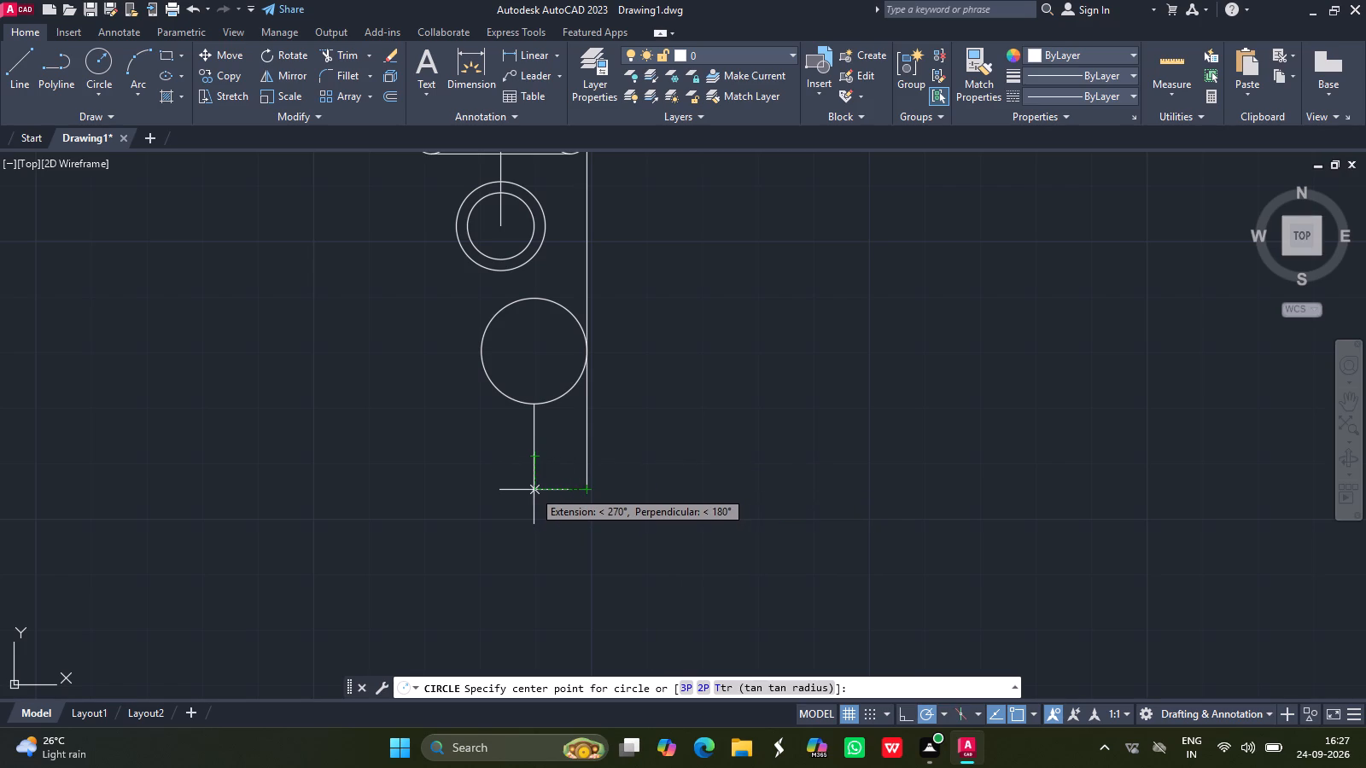
{"action": "left_click_drag", "start_coordinate": [534, 489], "coordinate": [504, 468]}
{"action": "type", "text": "9.5"}
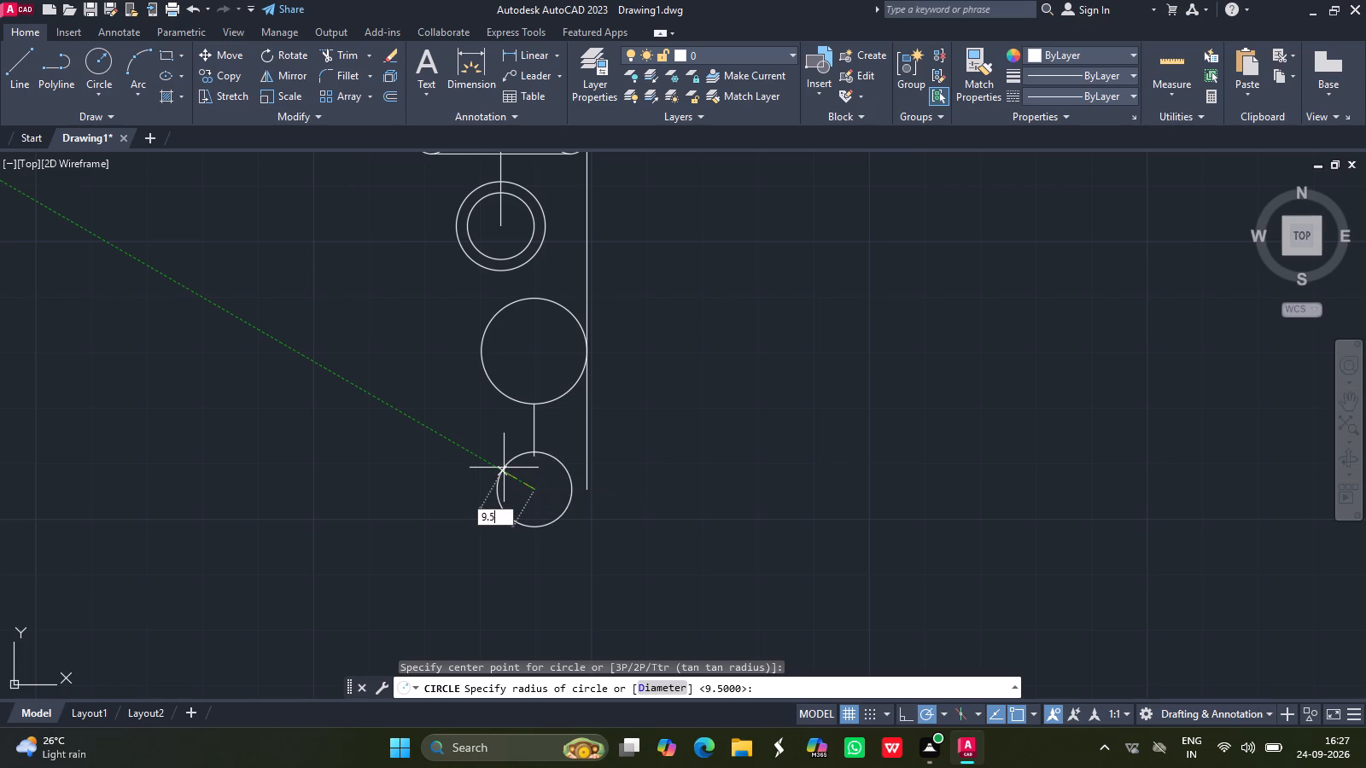
{"action": "key", "text": "Return"}
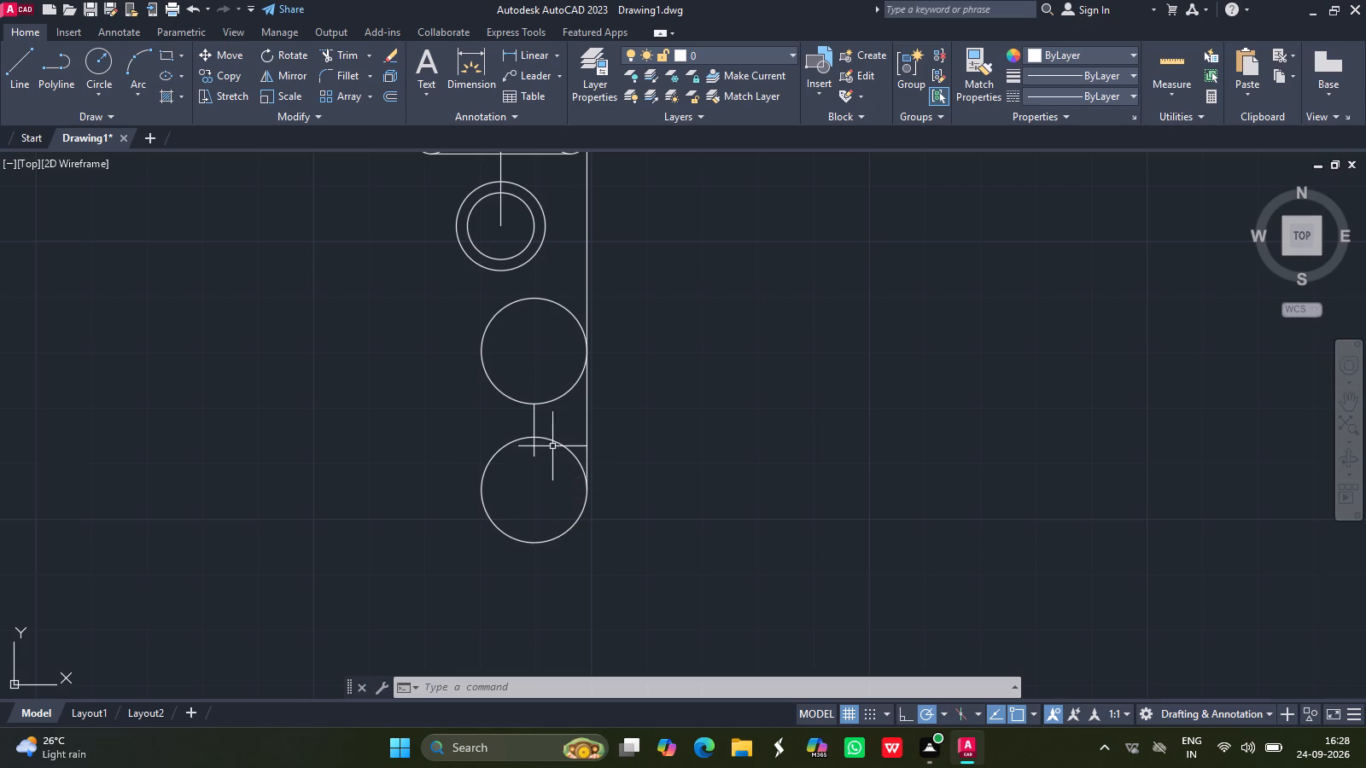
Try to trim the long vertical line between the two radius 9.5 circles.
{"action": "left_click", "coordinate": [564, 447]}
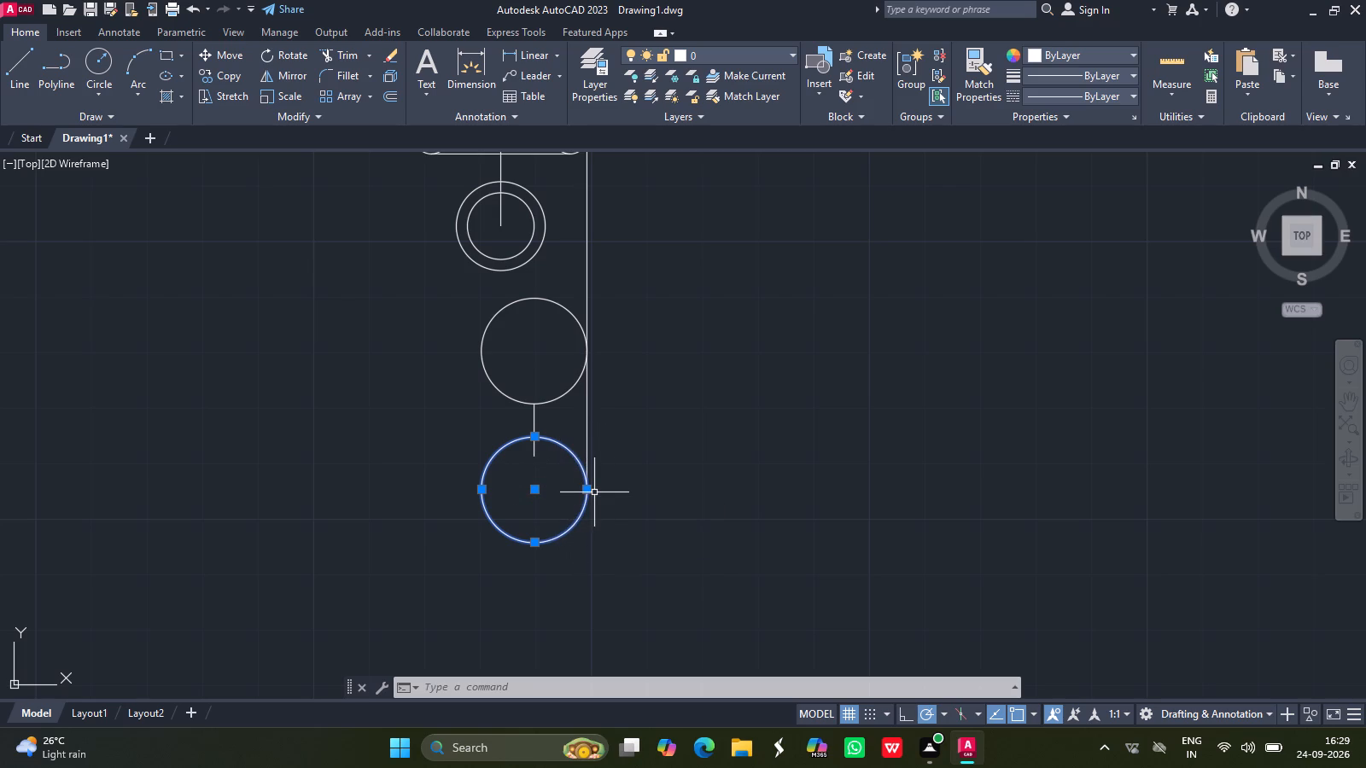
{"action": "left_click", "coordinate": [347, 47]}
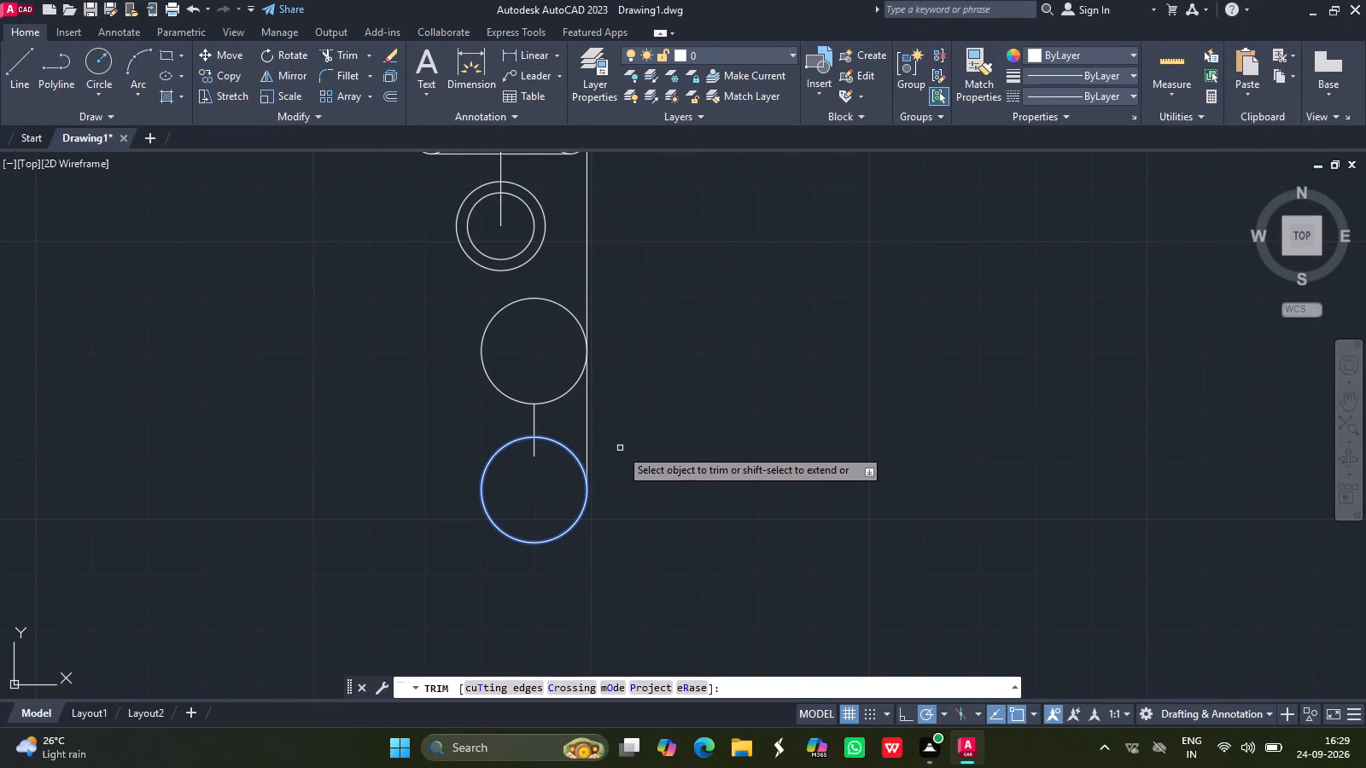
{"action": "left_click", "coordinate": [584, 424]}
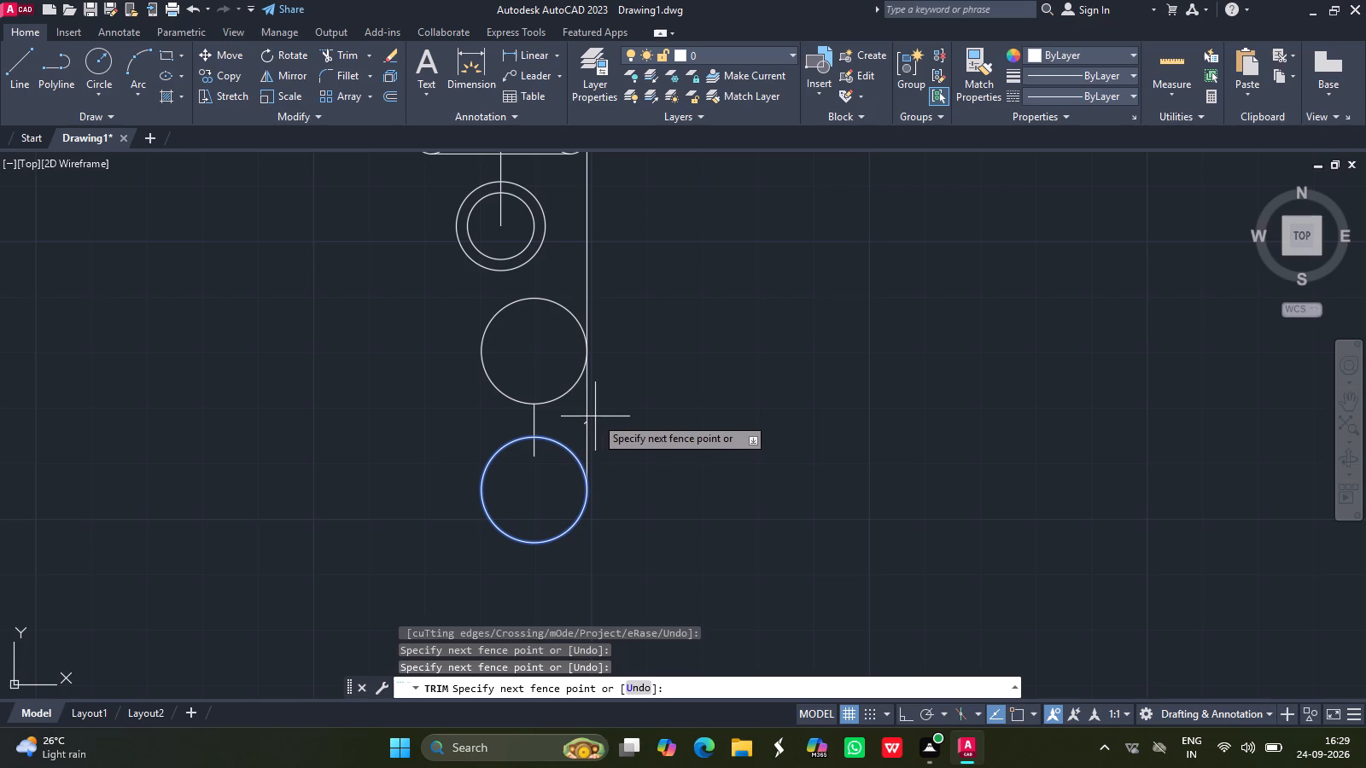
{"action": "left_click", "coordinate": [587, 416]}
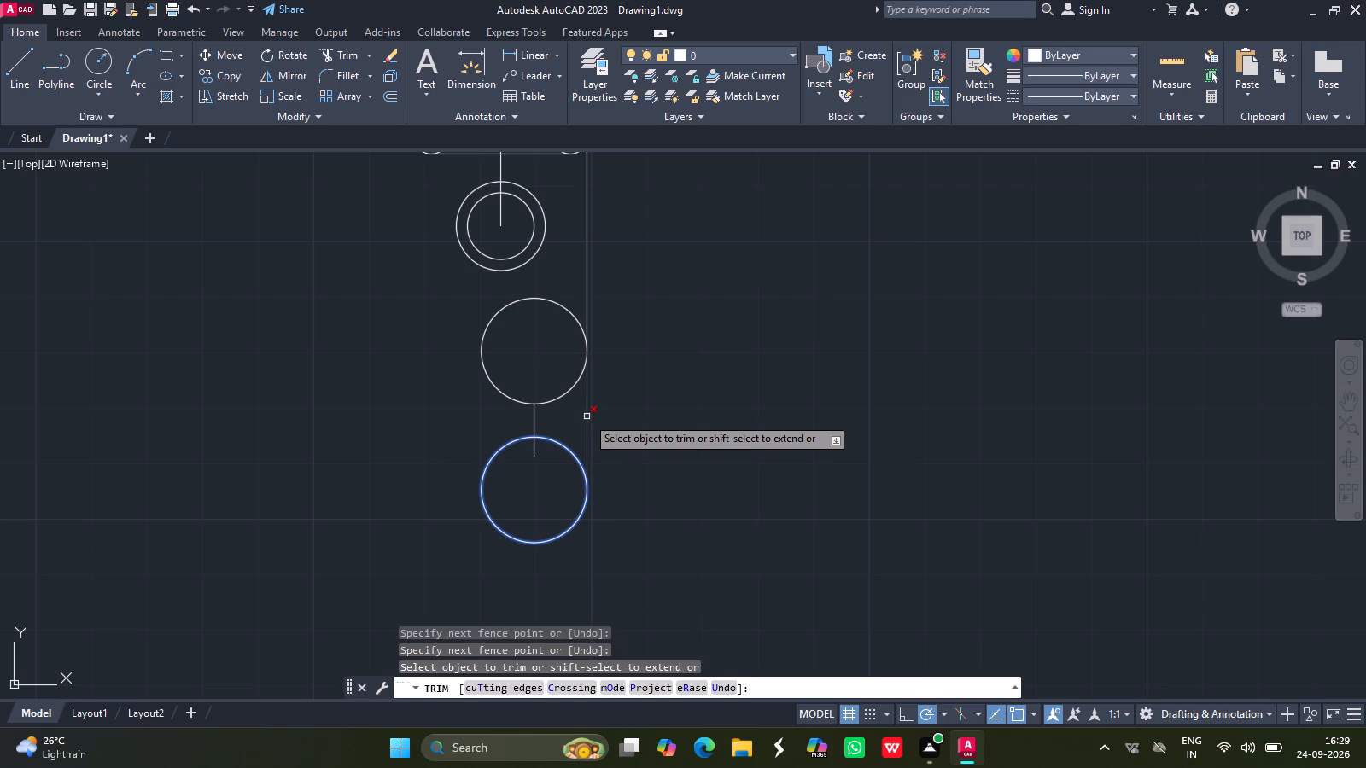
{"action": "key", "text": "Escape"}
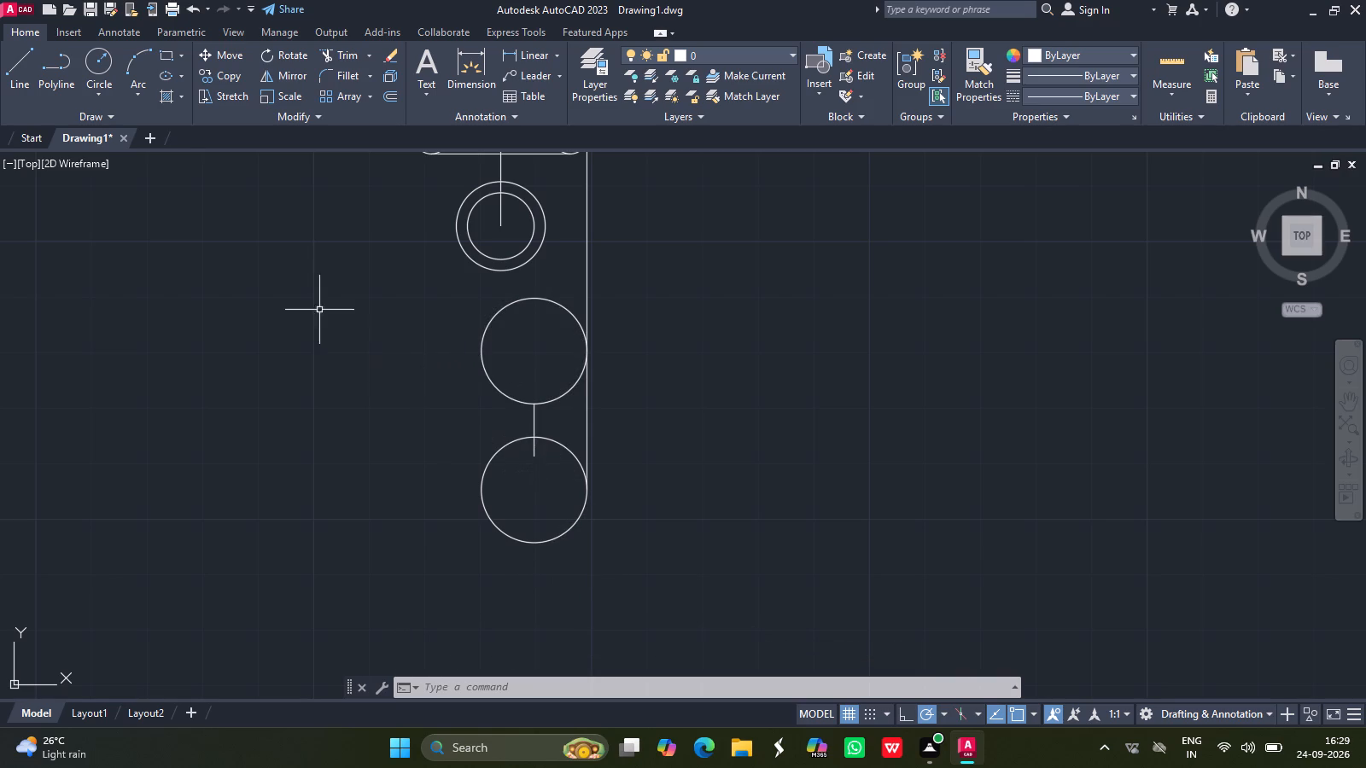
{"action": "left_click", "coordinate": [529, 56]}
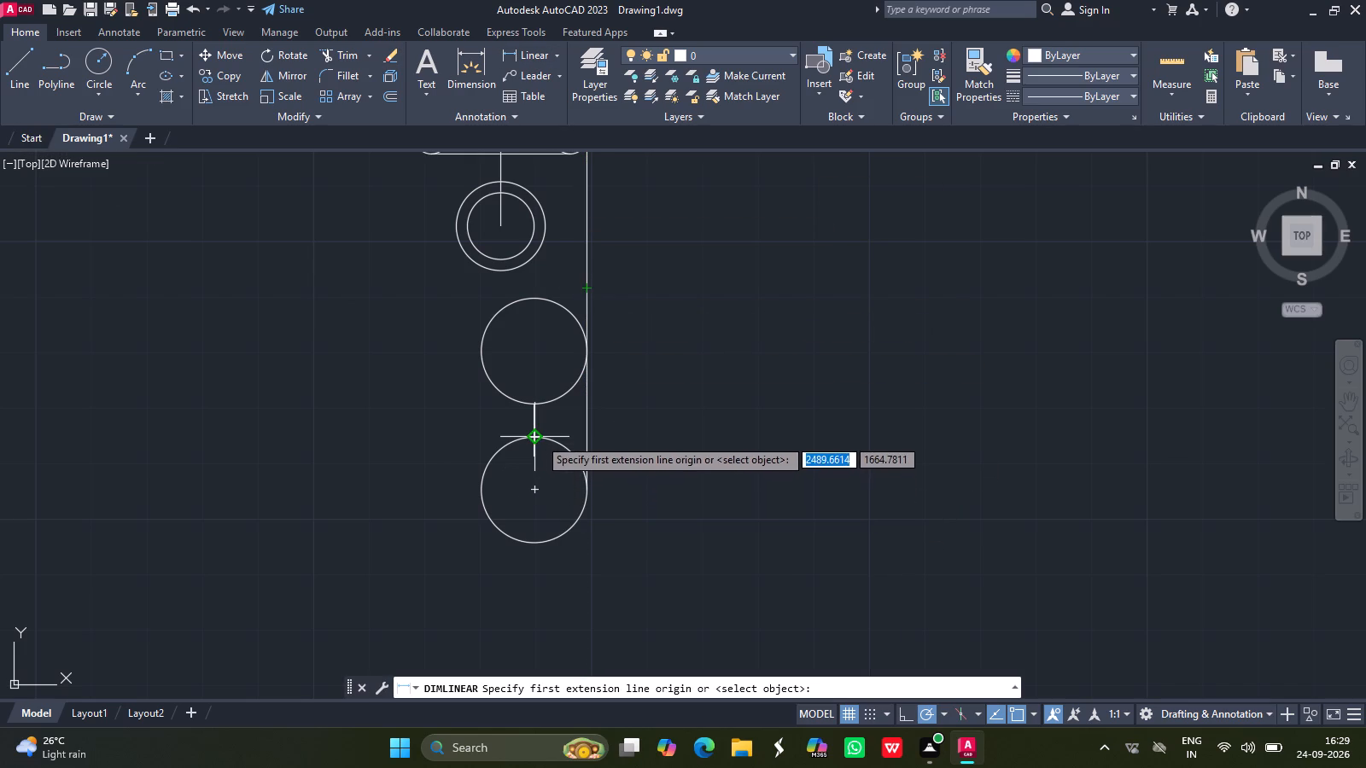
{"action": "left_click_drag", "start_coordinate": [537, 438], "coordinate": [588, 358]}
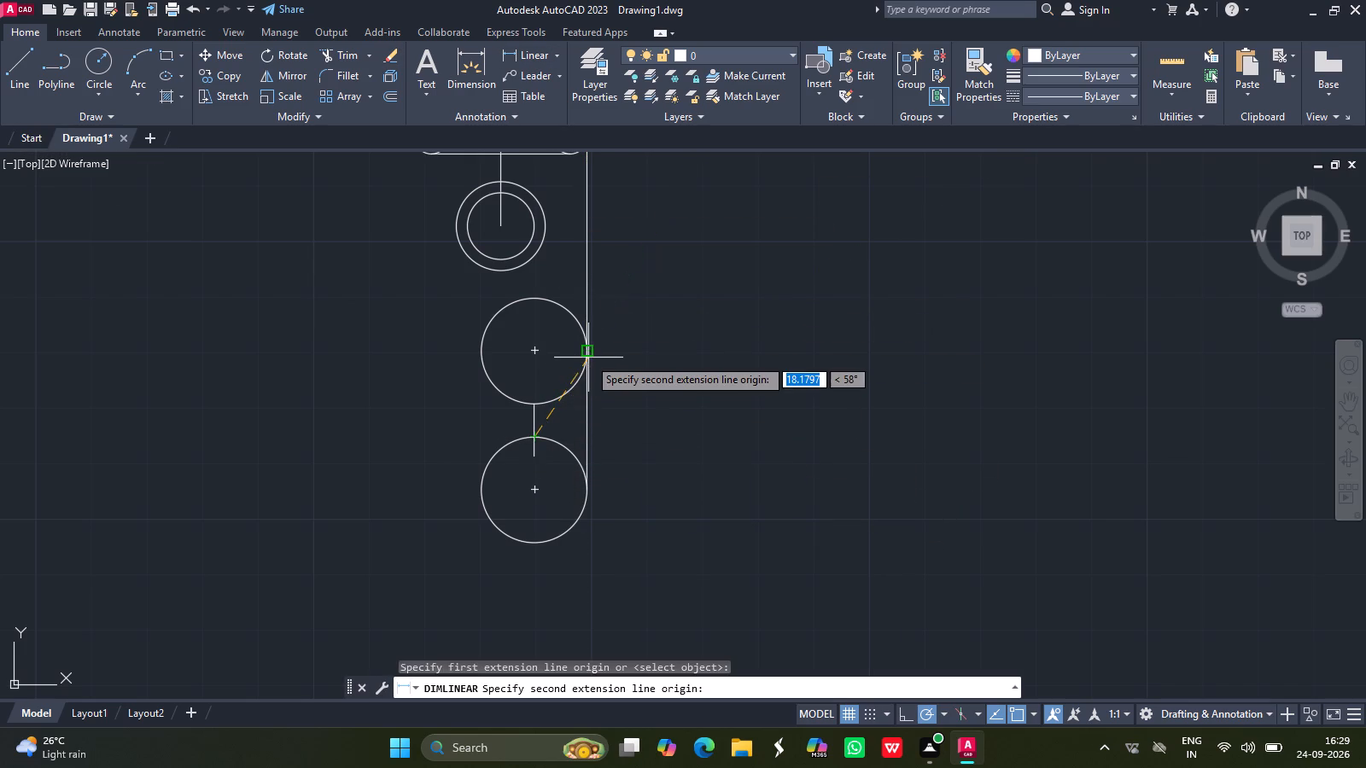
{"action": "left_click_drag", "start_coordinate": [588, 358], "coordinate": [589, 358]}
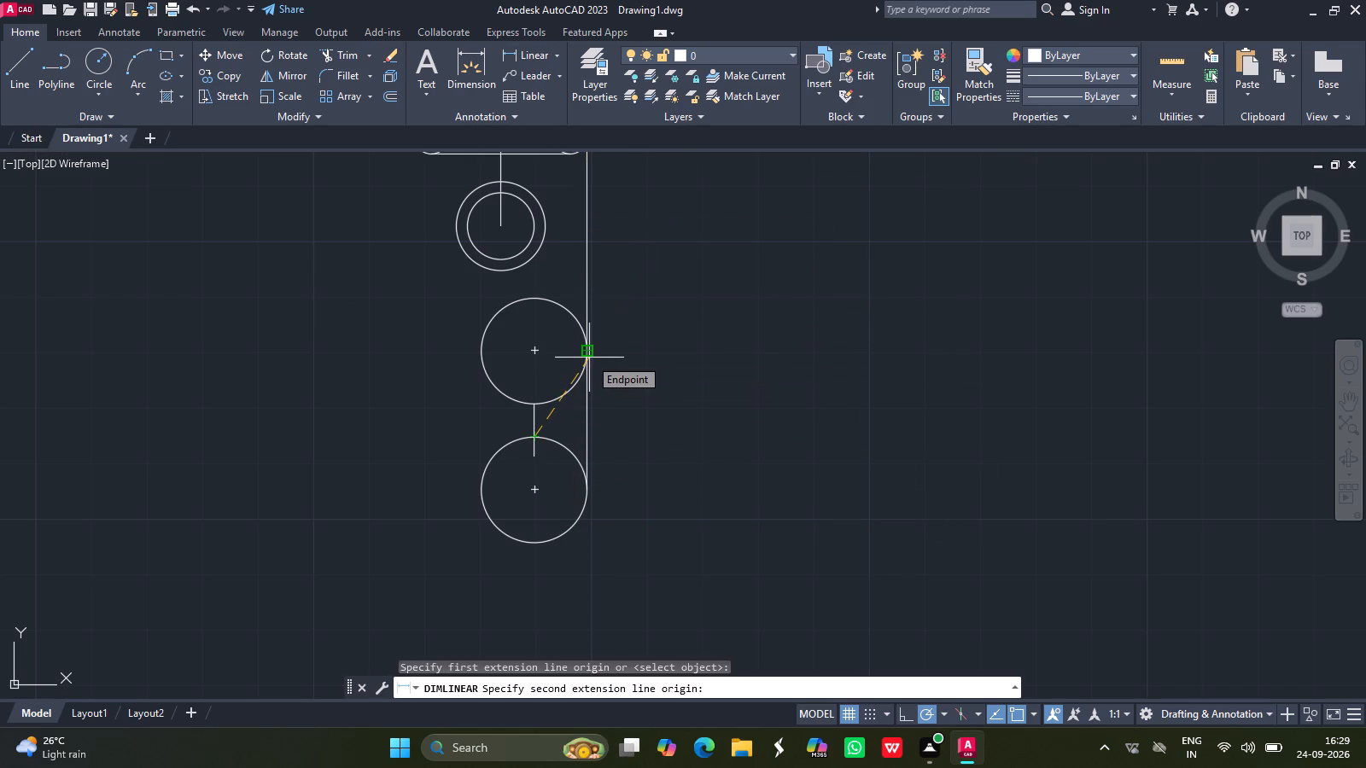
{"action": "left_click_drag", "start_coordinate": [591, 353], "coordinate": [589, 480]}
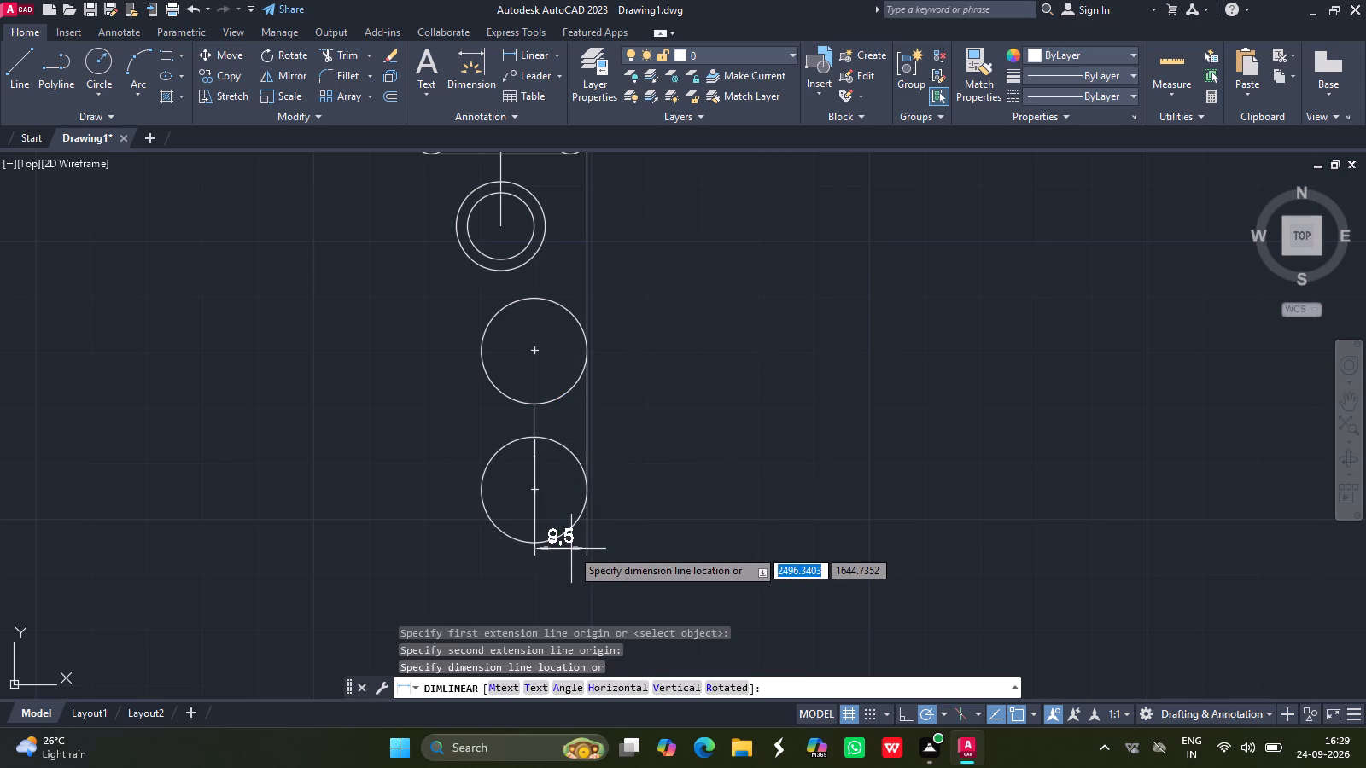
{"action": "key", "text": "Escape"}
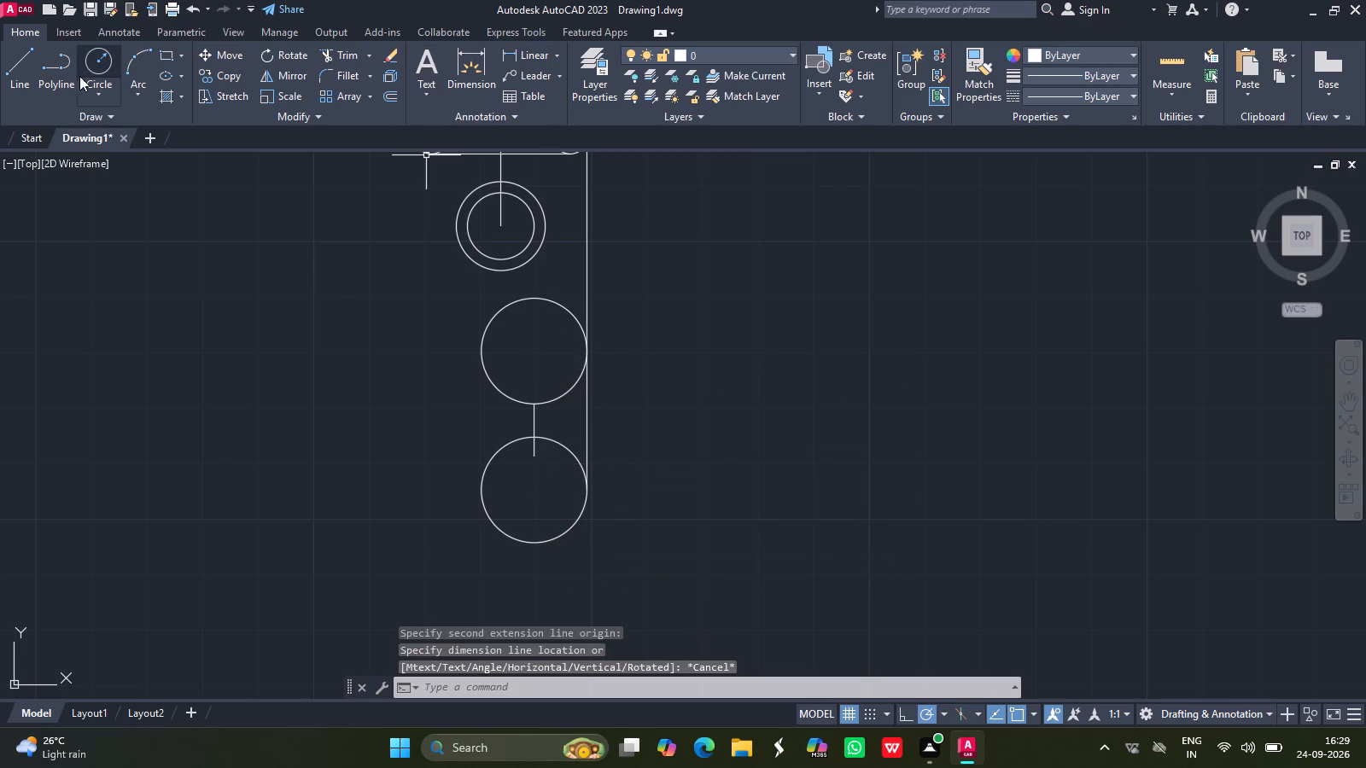
Draw a line 6.5 units leftward from just below the upper circle's right quadrant and continue it vertically down into the lower circle.
{"action": "left_click", "coordinate": [23, 64]}
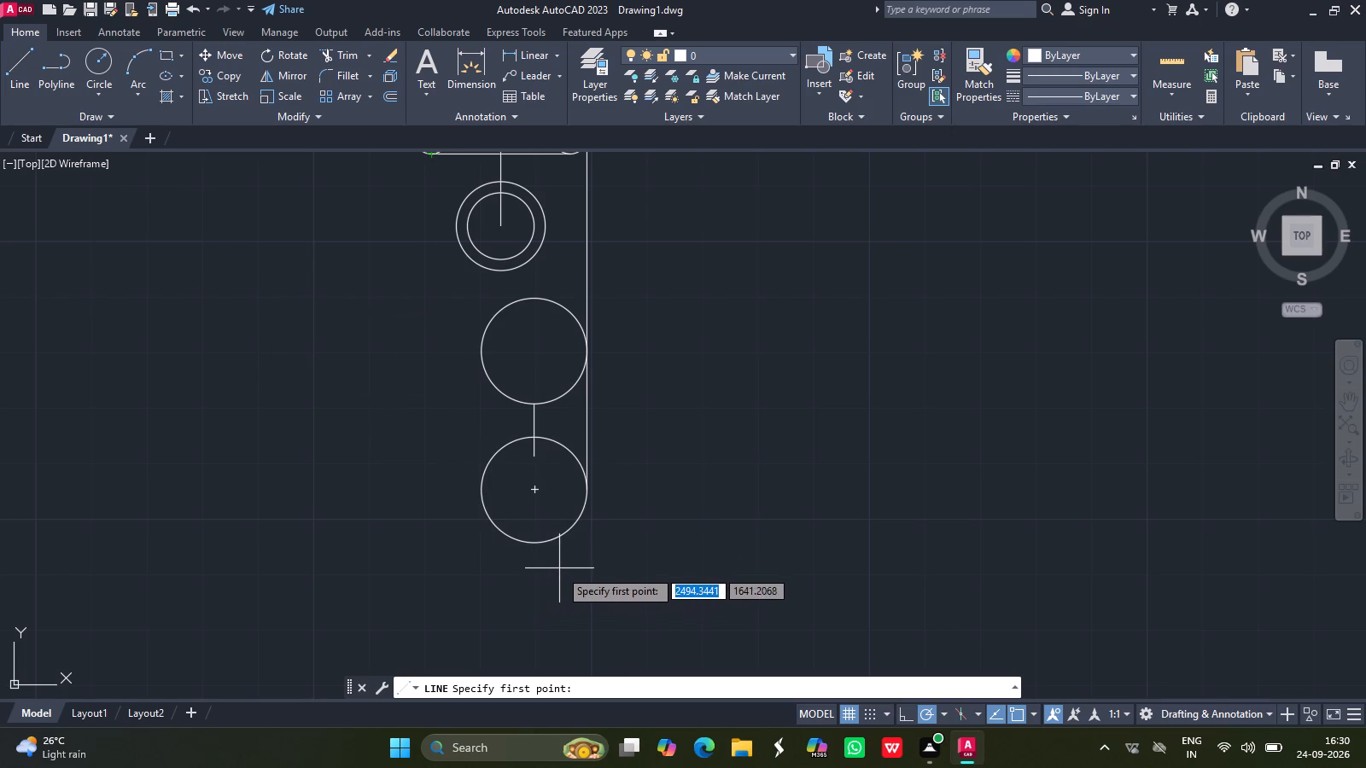
{"action": "left_click", "coordinate": [587, 361]}
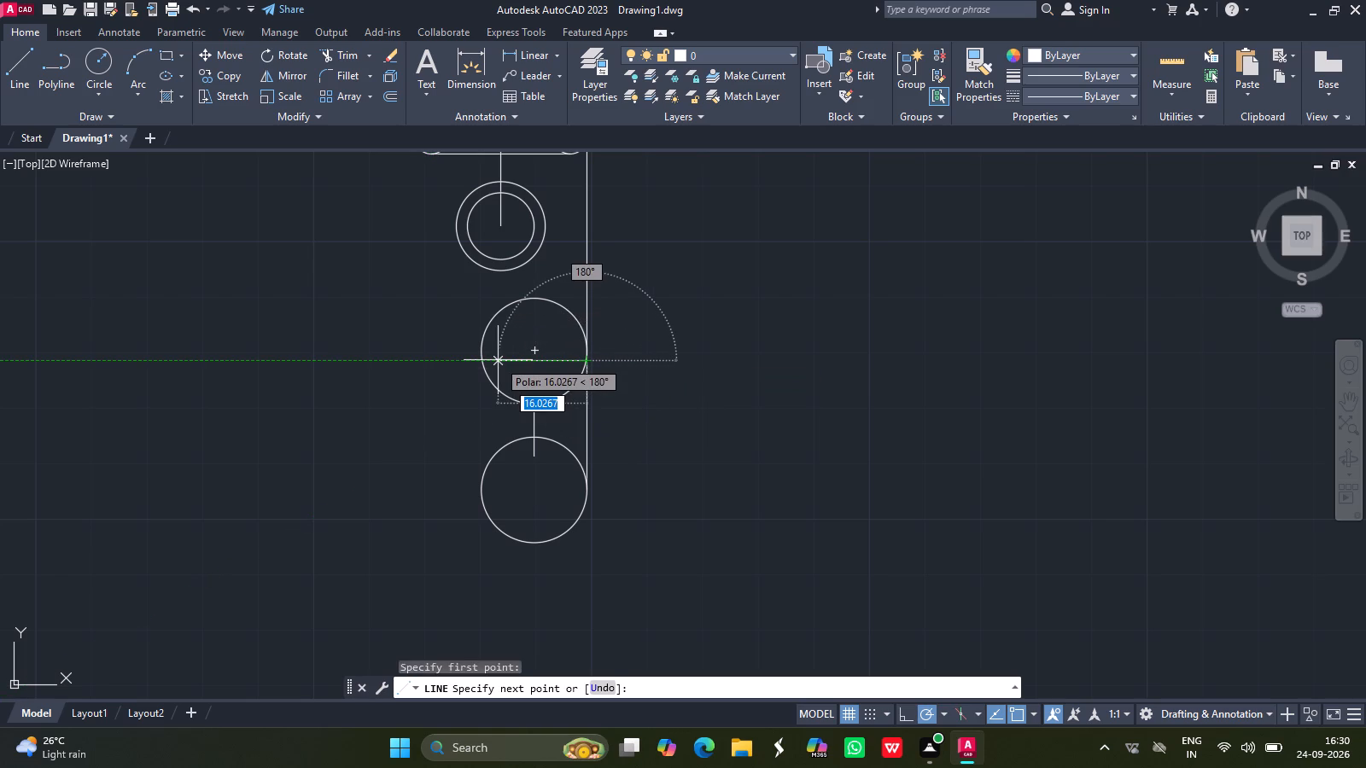
{"action": "type", "text": "6.5"}
{"action": "key", "text": "Return"}
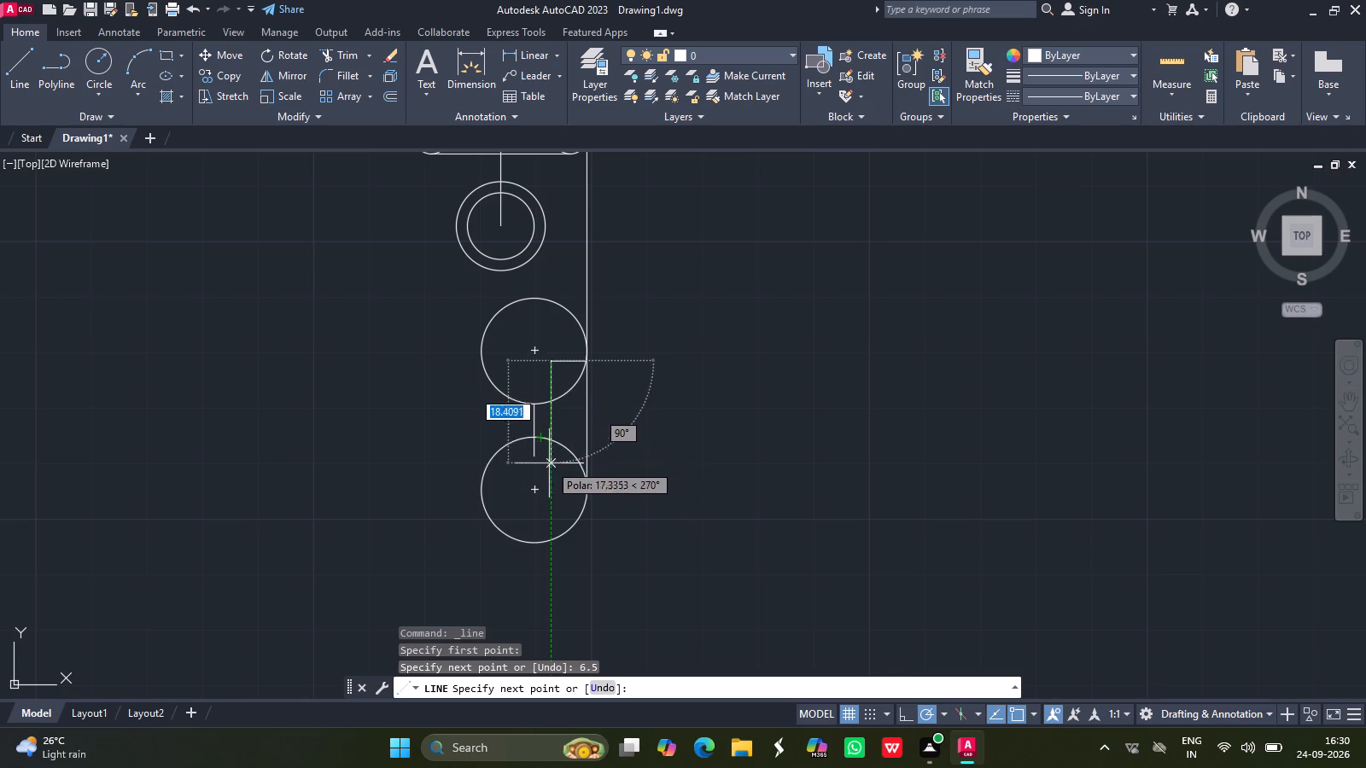
{"action": "left_click", "coordinate": [552, 470]}
{"action": "key", "text": "Return"}
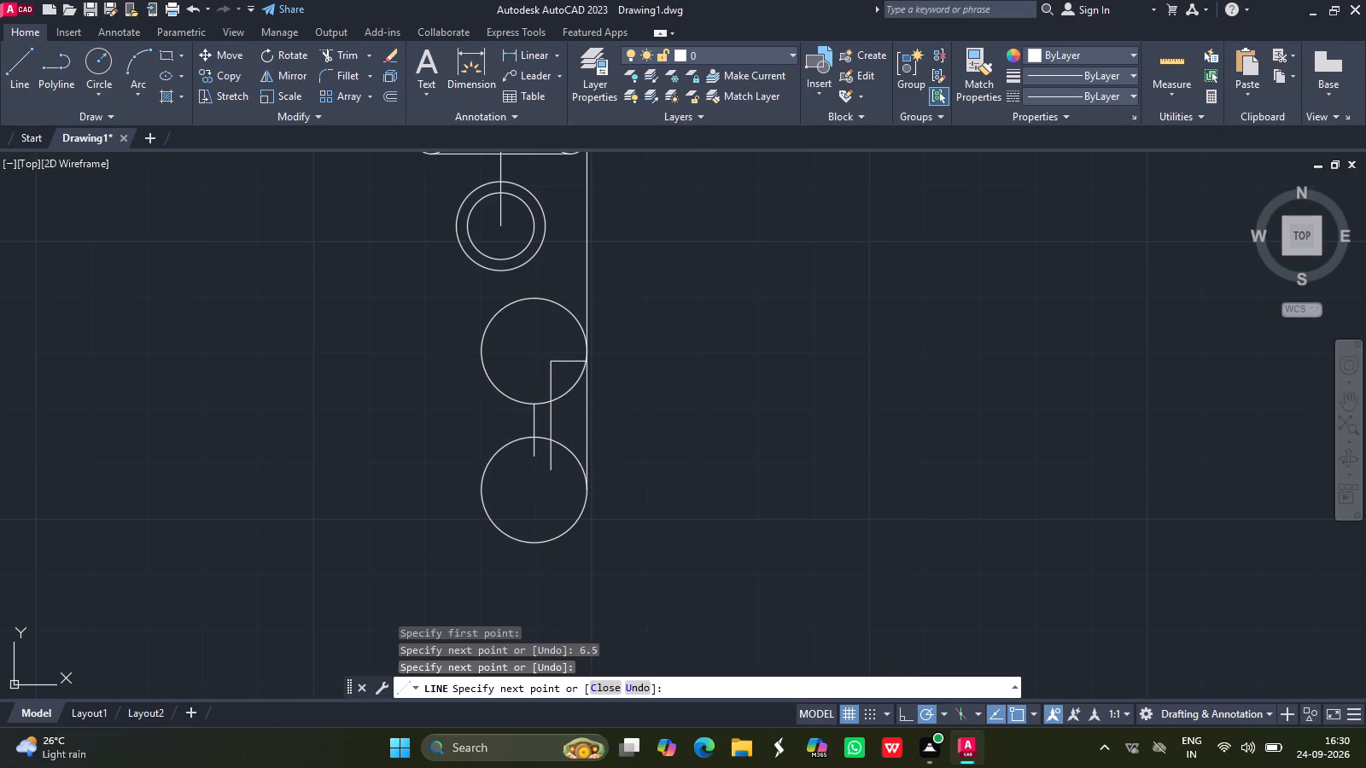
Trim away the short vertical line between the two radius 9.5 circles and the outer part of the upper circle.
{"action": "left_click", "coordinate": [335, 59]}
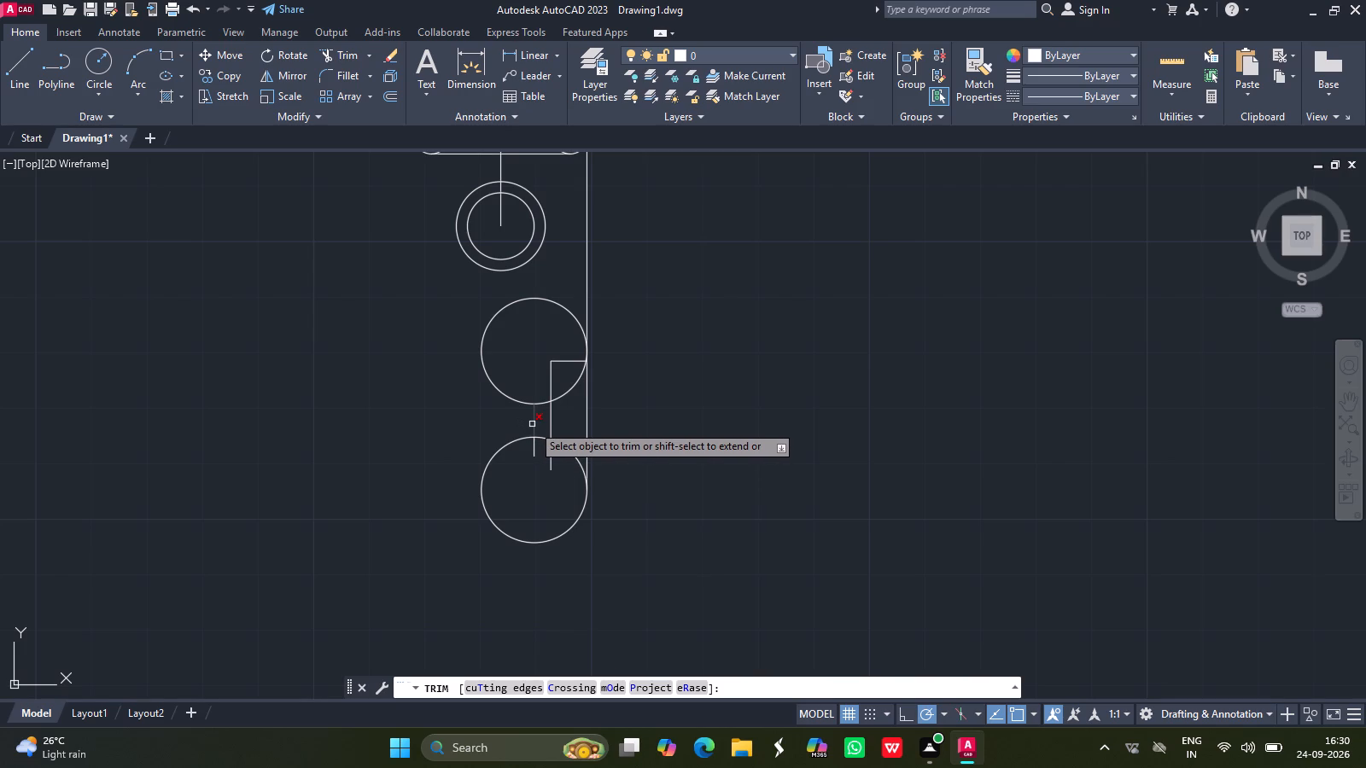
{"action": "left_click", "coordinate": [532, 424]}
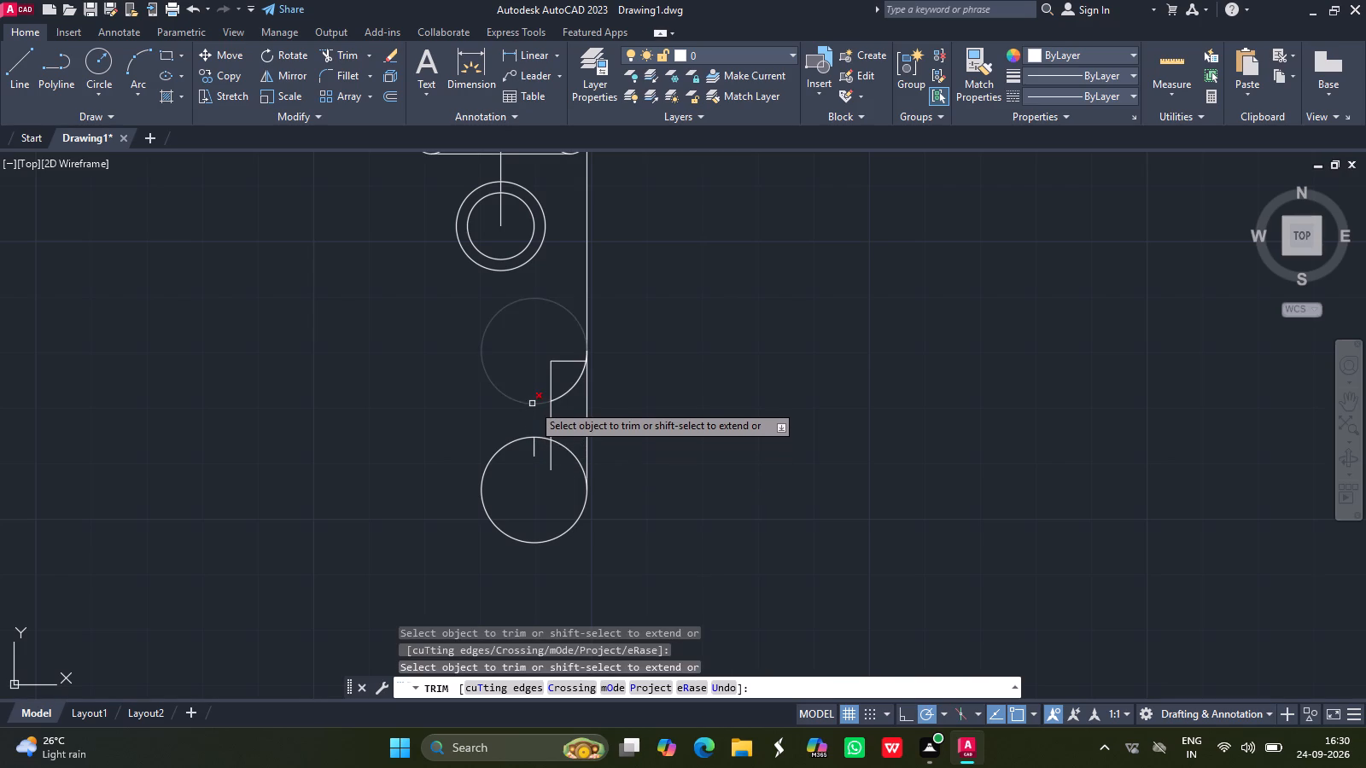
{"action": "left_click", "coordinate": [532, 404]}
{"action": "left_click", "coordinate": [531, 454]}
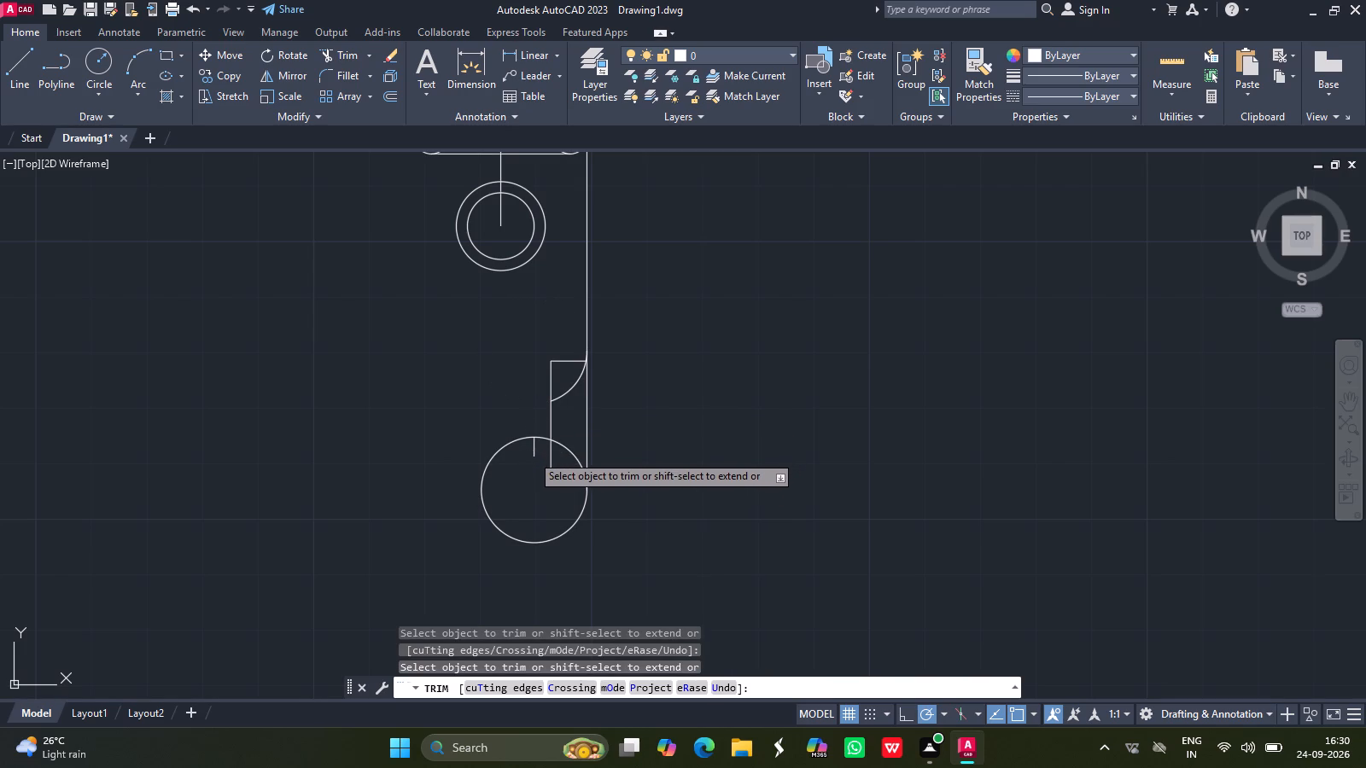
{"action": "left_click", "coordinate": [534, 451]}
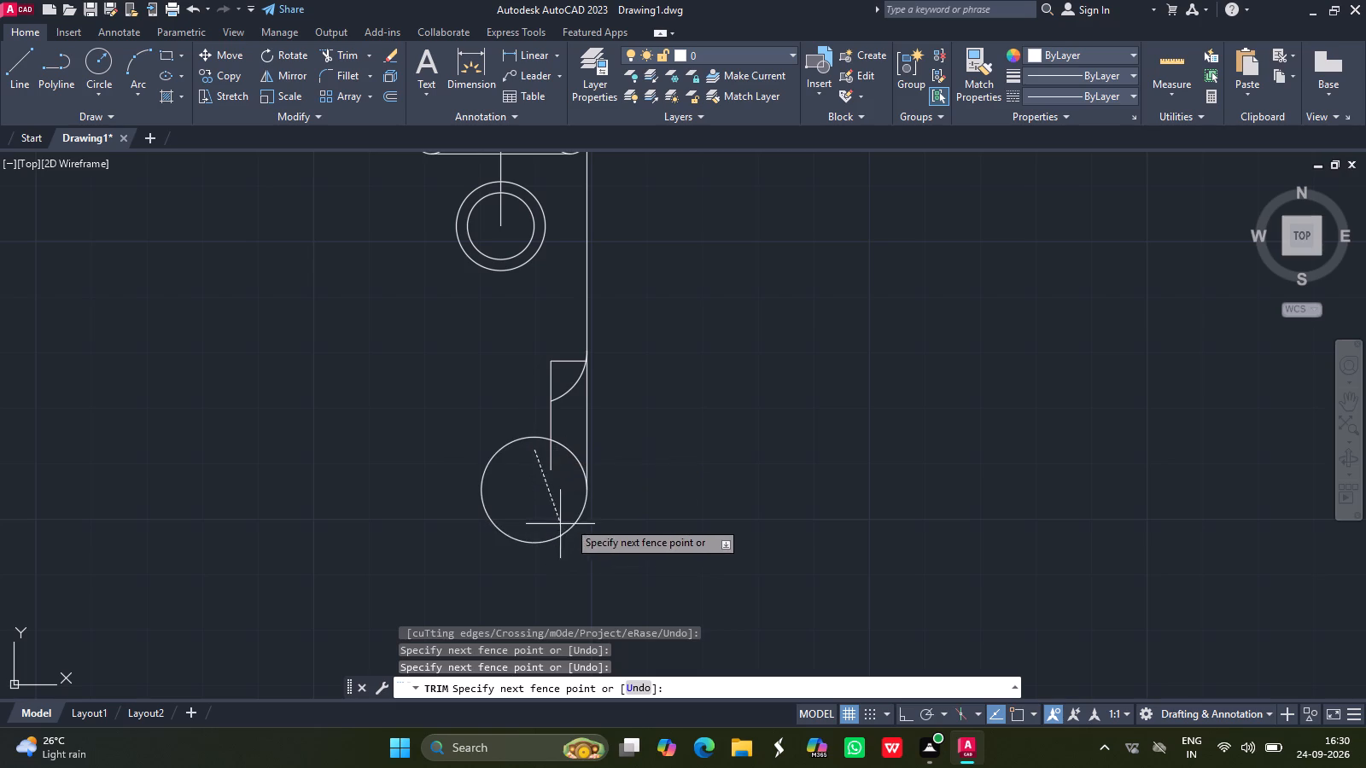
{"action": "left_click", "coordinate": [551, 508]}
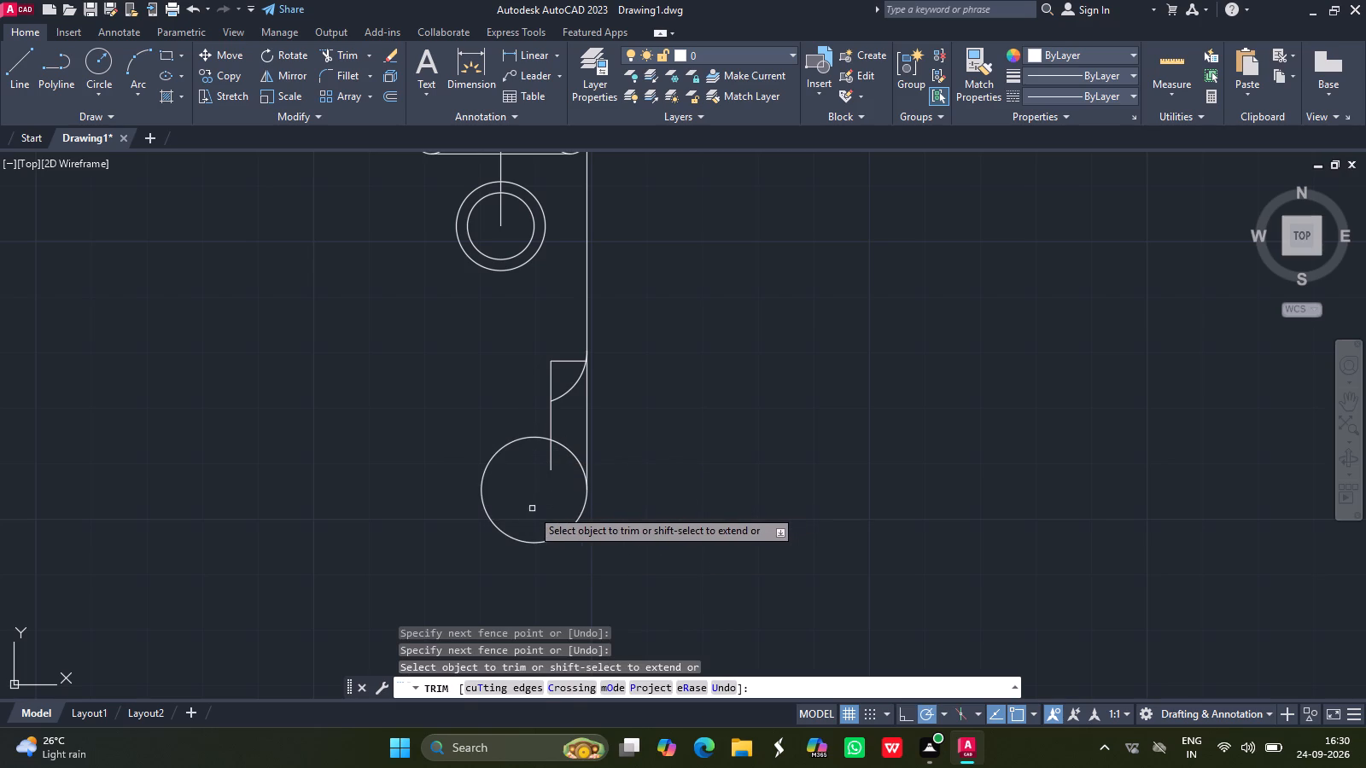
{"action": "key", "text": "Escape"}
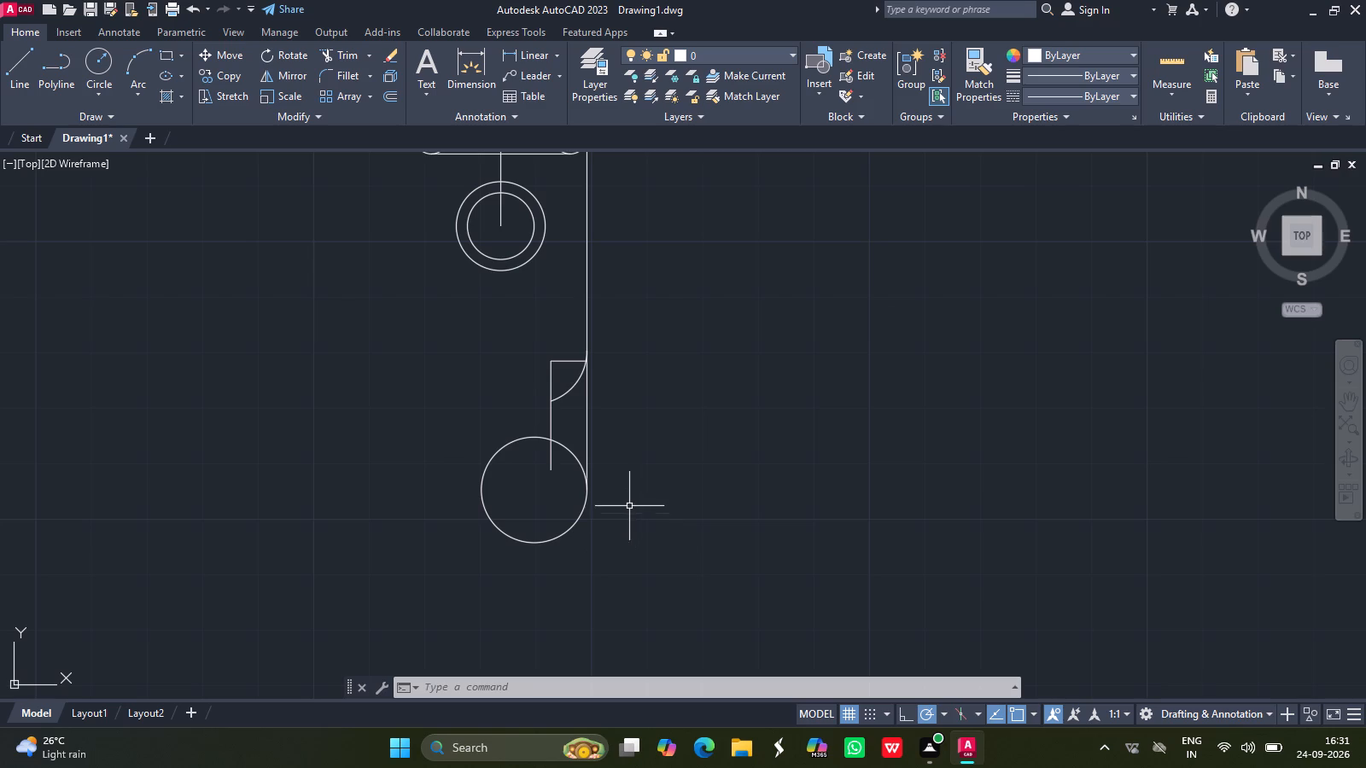
Measure the arm's width between its two vertical lines and along its short horizontal line with linear dimensions.
{"action": "left_click", "coordinate": [520, 50]}
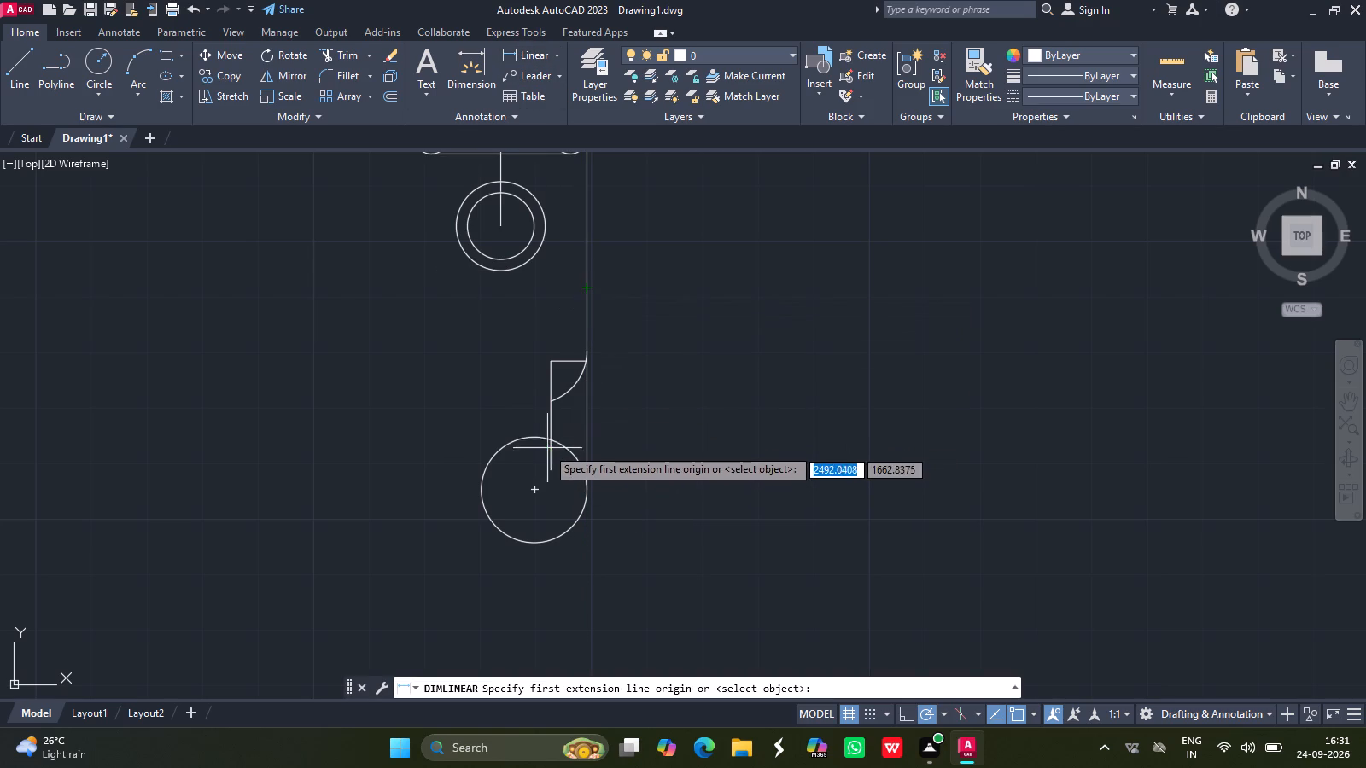
{"action": "left_click_drag", "start_coordinate": [549, 437], "coordinate": [582, 359]}
{"action": "left_click_drag", "start_coordinate": [582, 359], "coordinate": [570, 495]}
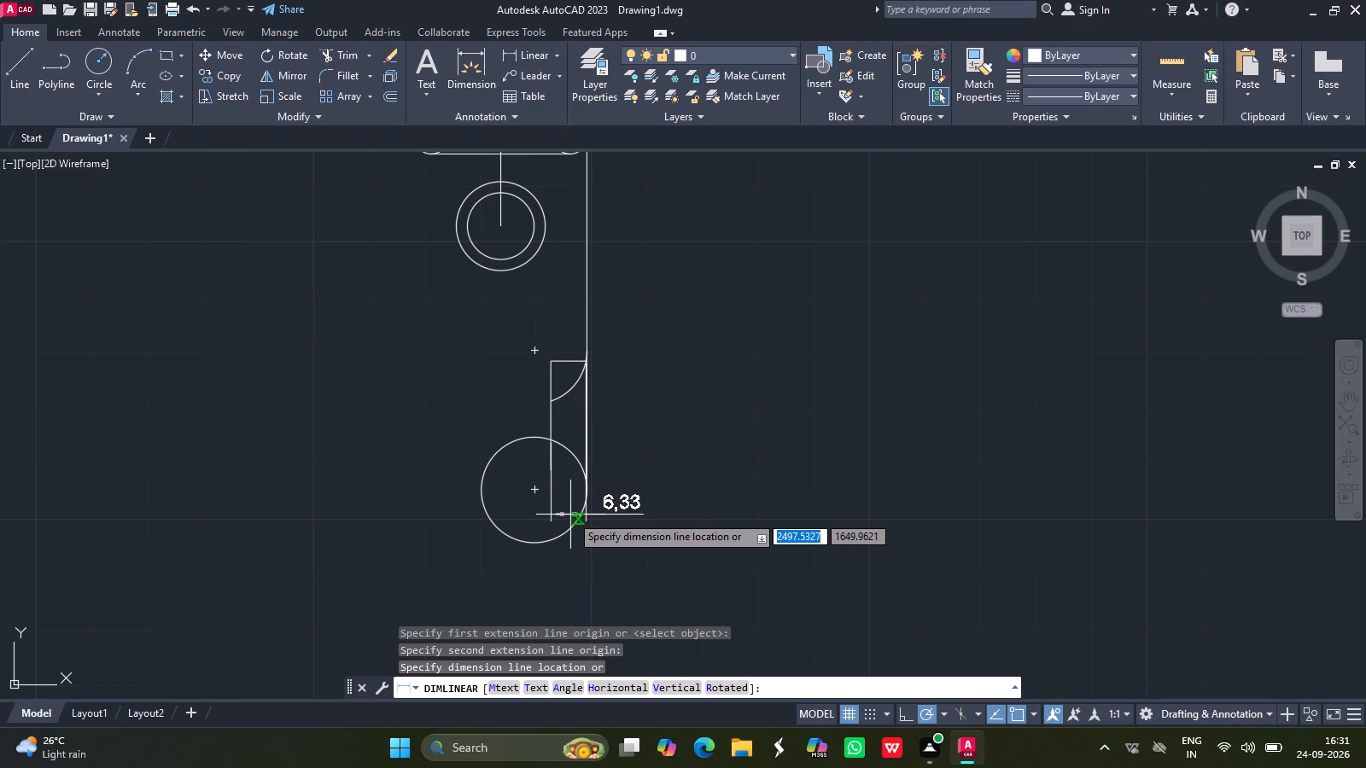
{"action": "key", "text": "Escape"}
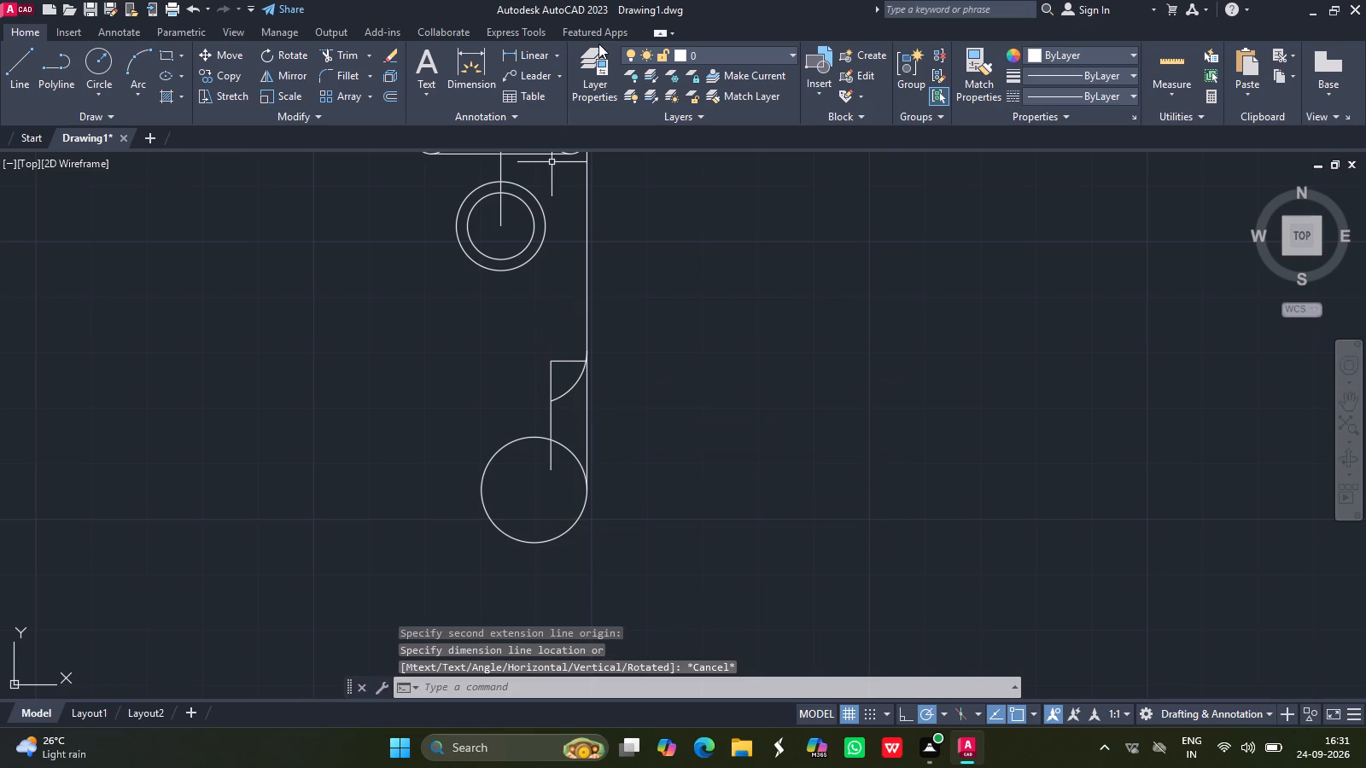
{"action": "left_click", "coordinate": [531, 54]}
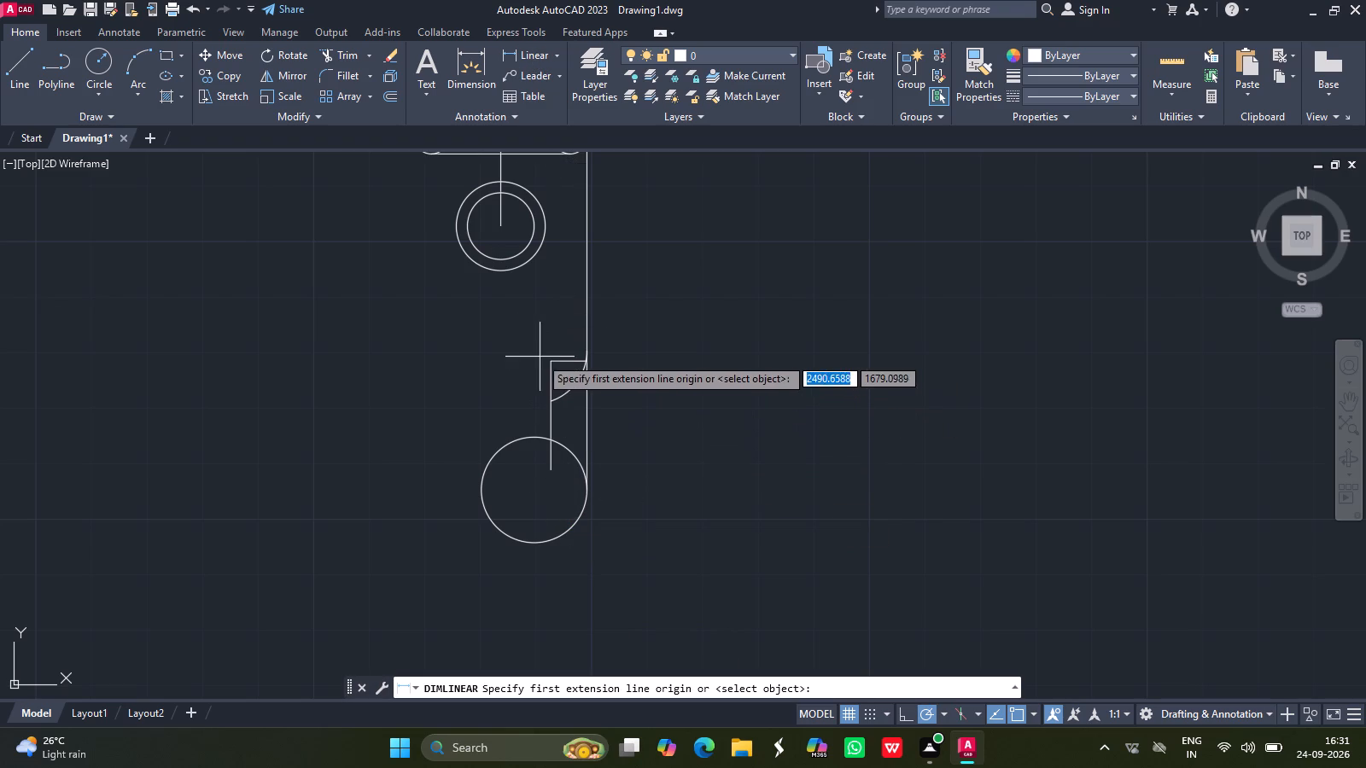
{"action": "left_click_drag", "start_coordinate": [554, 362], "coordinate": [586, 359]}
{"action": "left_click_drag", "start_coordinate": [586, 359], "coordinate": [585, 340]}
{"action": "key", "text": "Escape"}
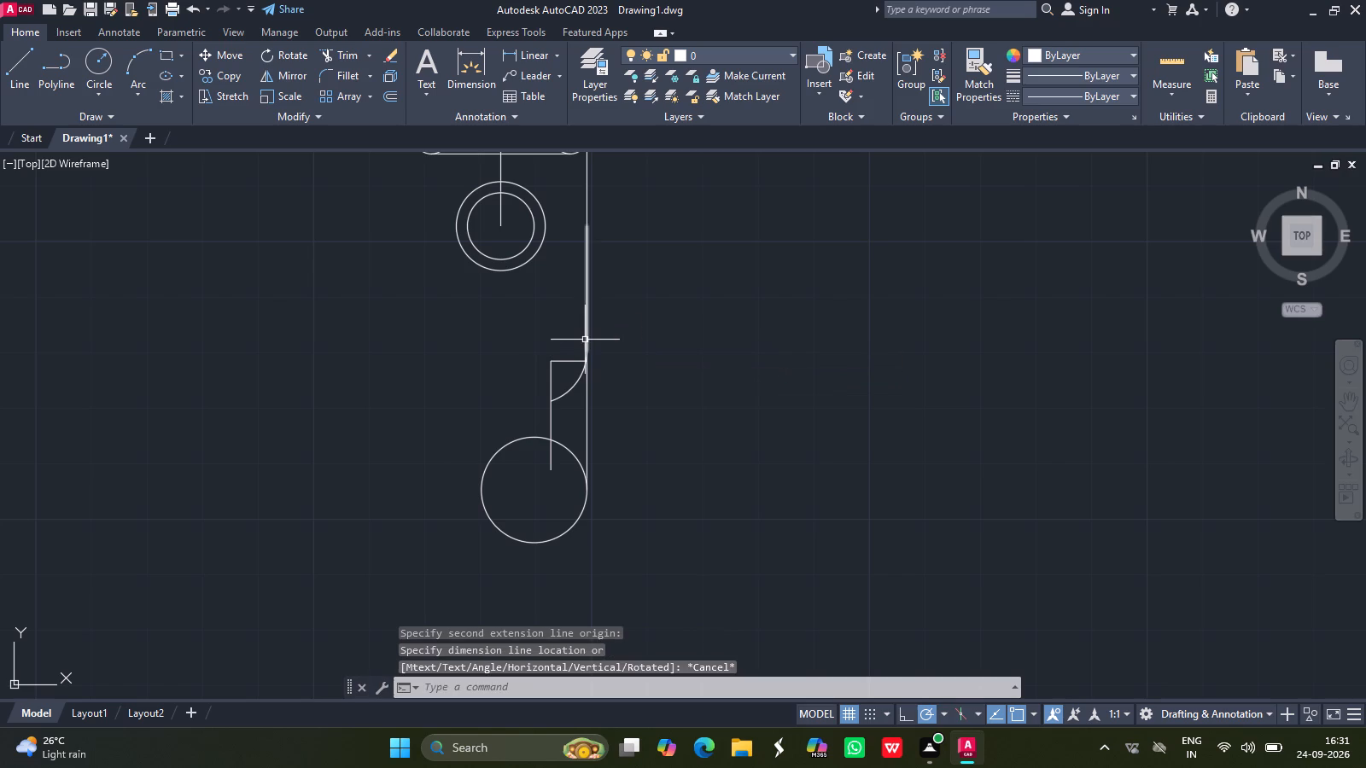
Undo the dimension attempts, the trims, the 6.5-unit arm lines and the lower radius 9.5 circle.
{"action": "key", "text": "ctrl+z"}
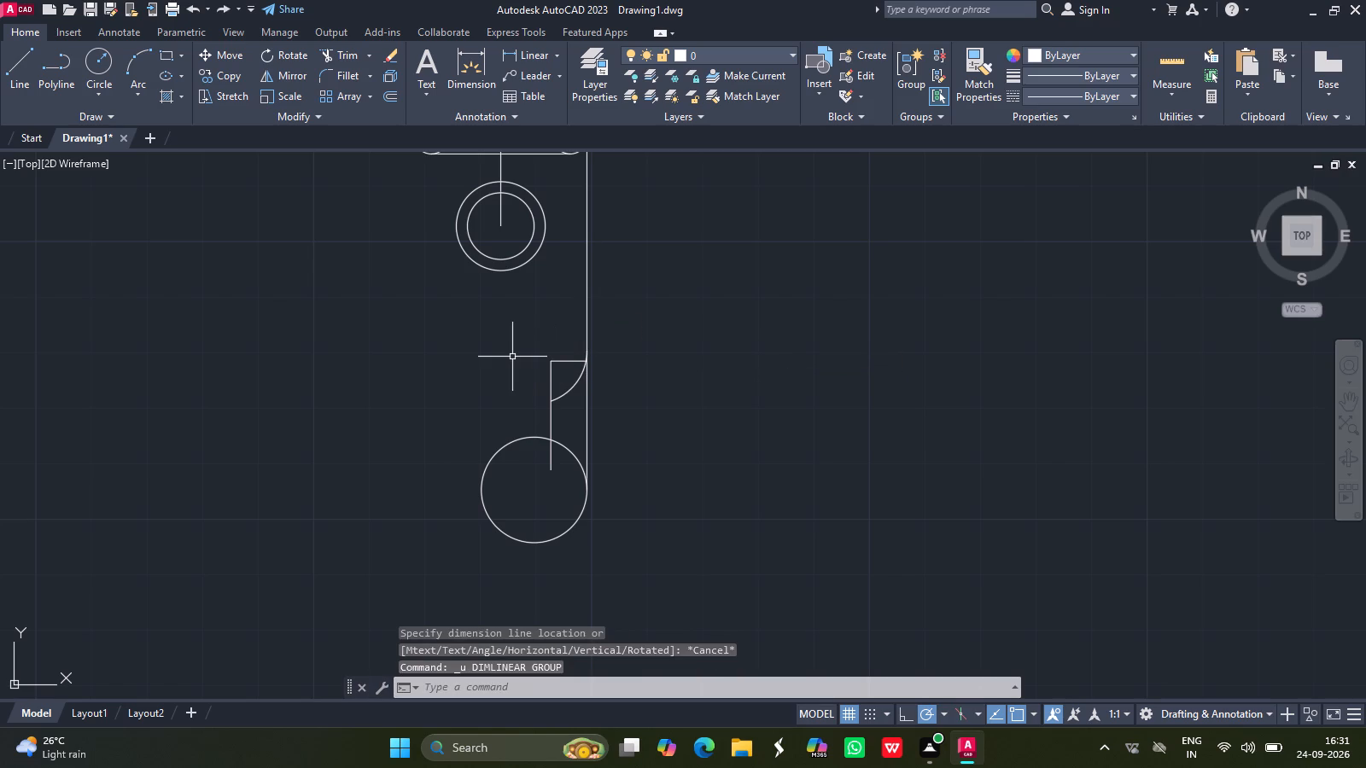
{"action": "key", "text": "ctrl+z"}
{"action": "key", "text": "ctrl+z"}
{"action": "key", "text": "ctrl+z"}
{"action": "key", "text": "ctrl+z"}
{"action": "key", "text": "ctrl+z"}
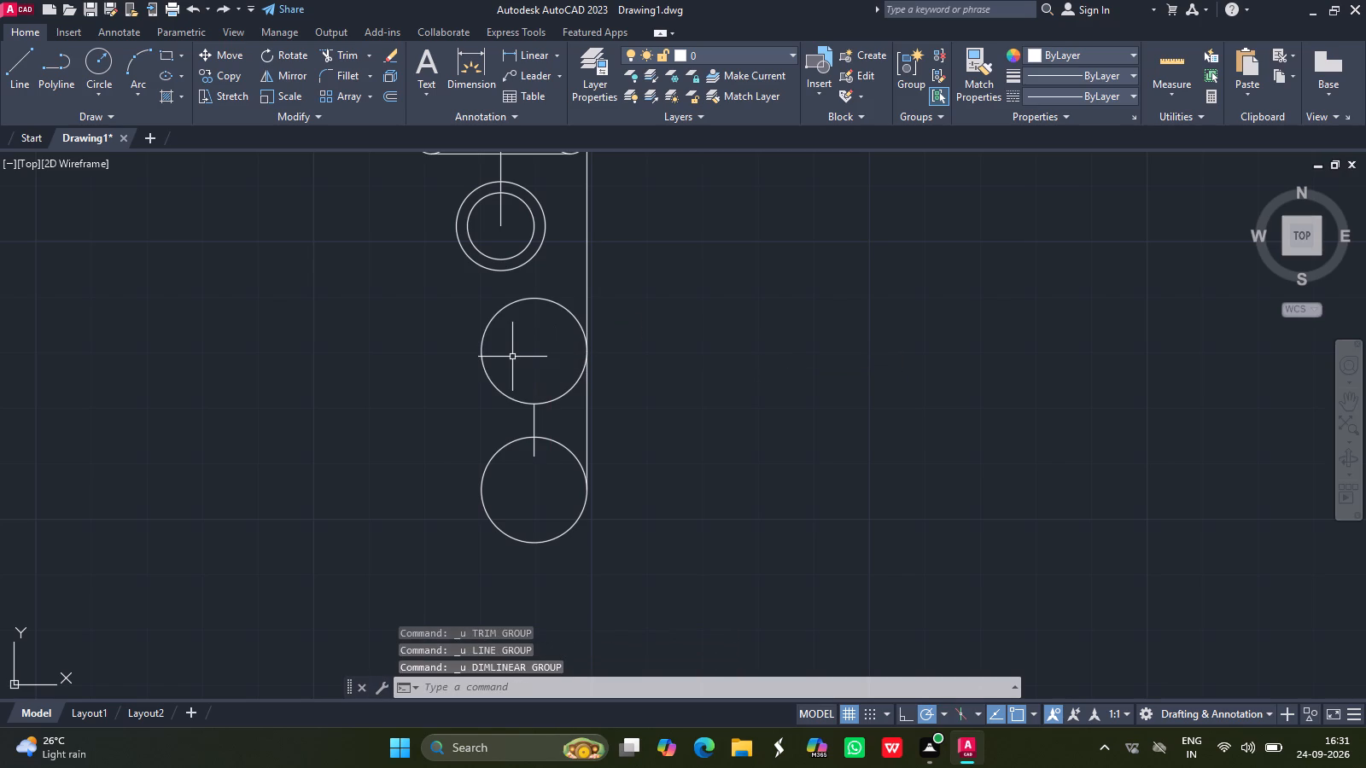
{"action": "key", "text": "ctrl+z"}
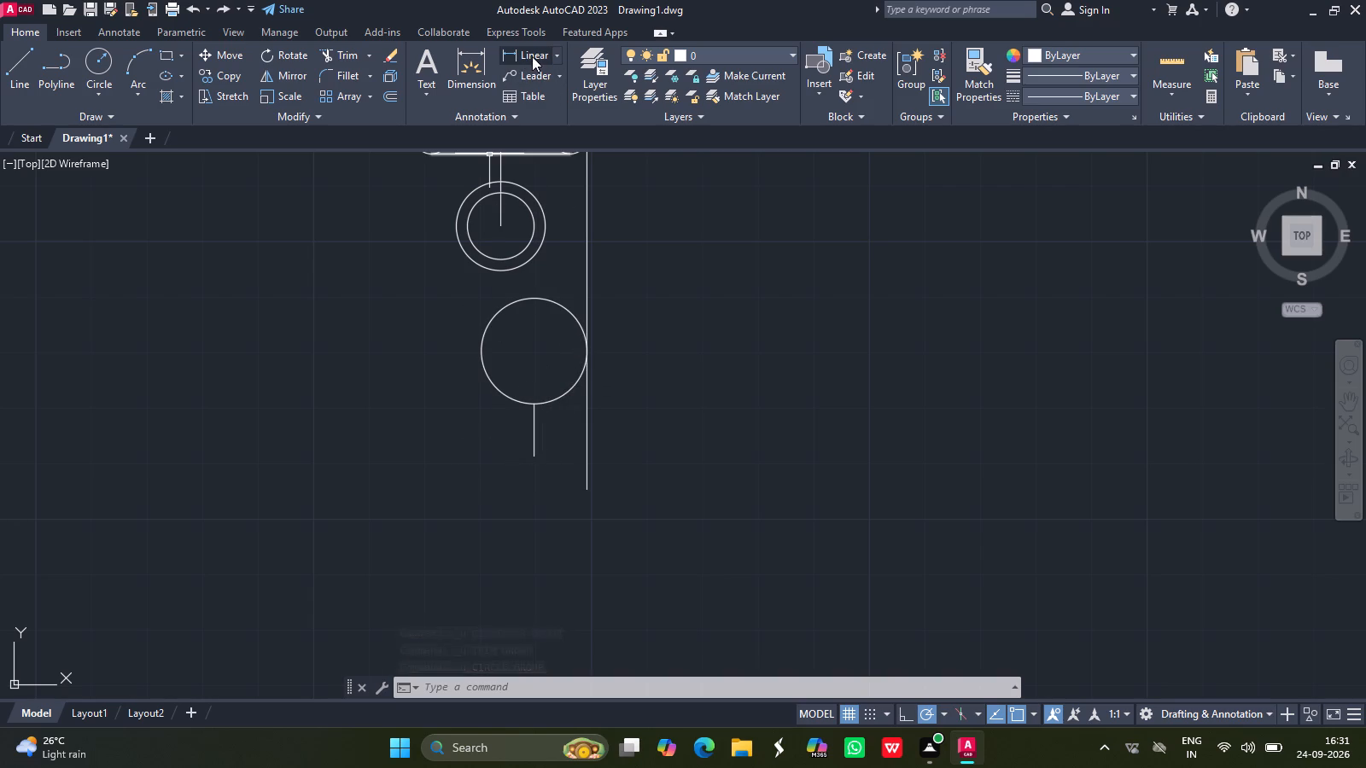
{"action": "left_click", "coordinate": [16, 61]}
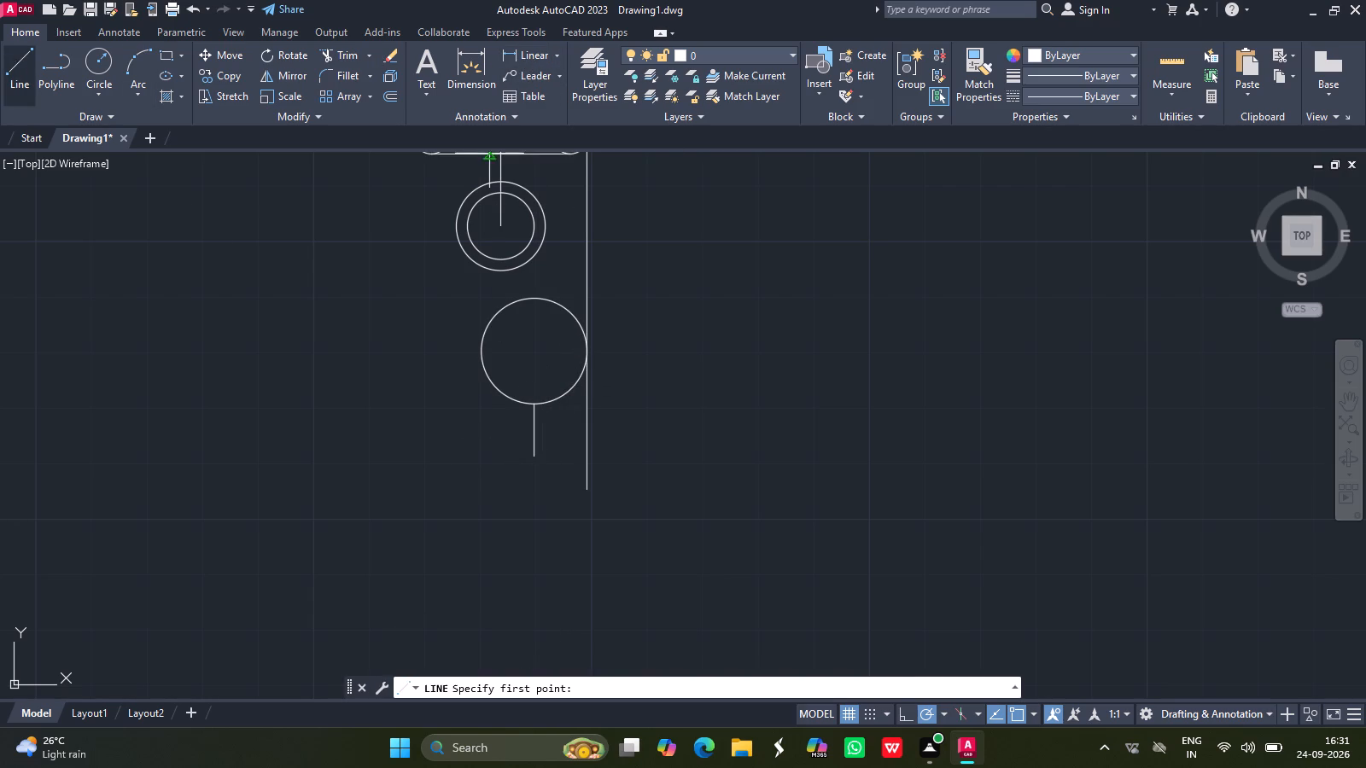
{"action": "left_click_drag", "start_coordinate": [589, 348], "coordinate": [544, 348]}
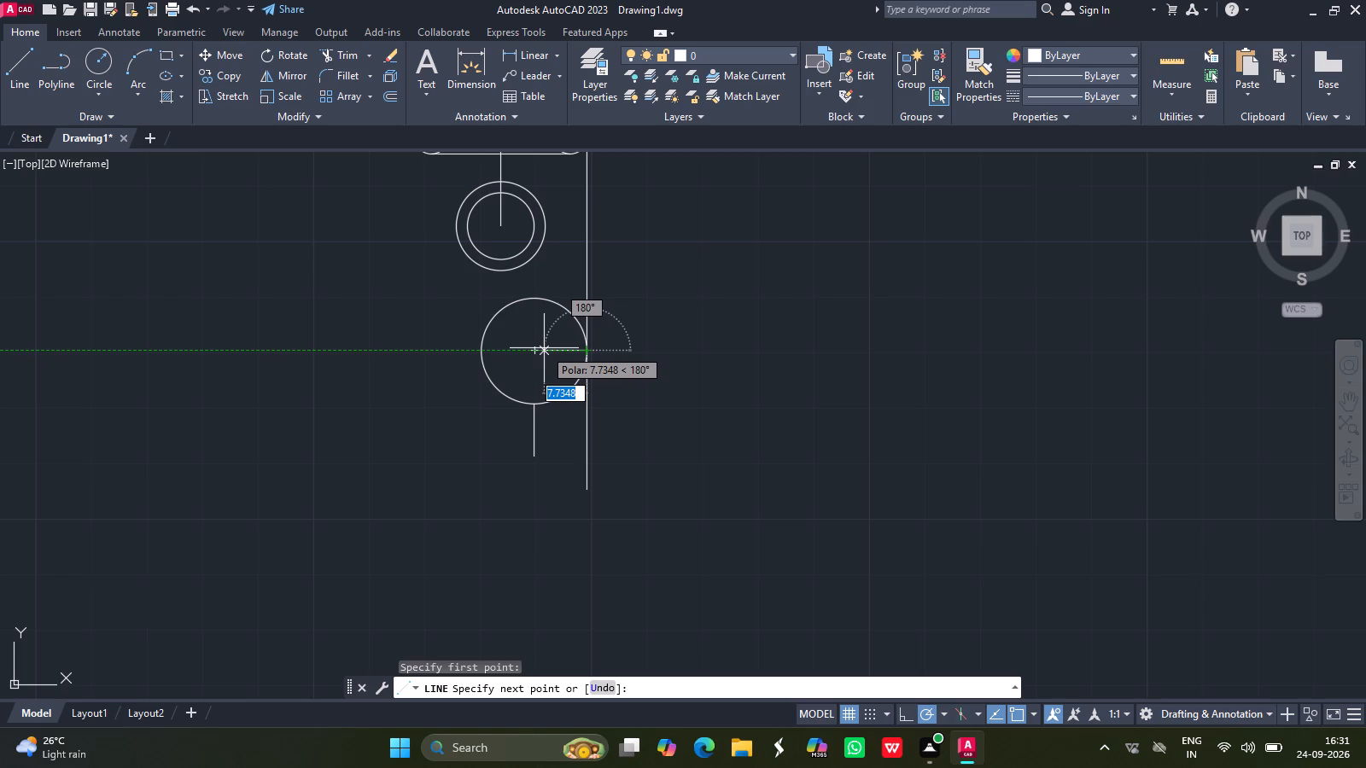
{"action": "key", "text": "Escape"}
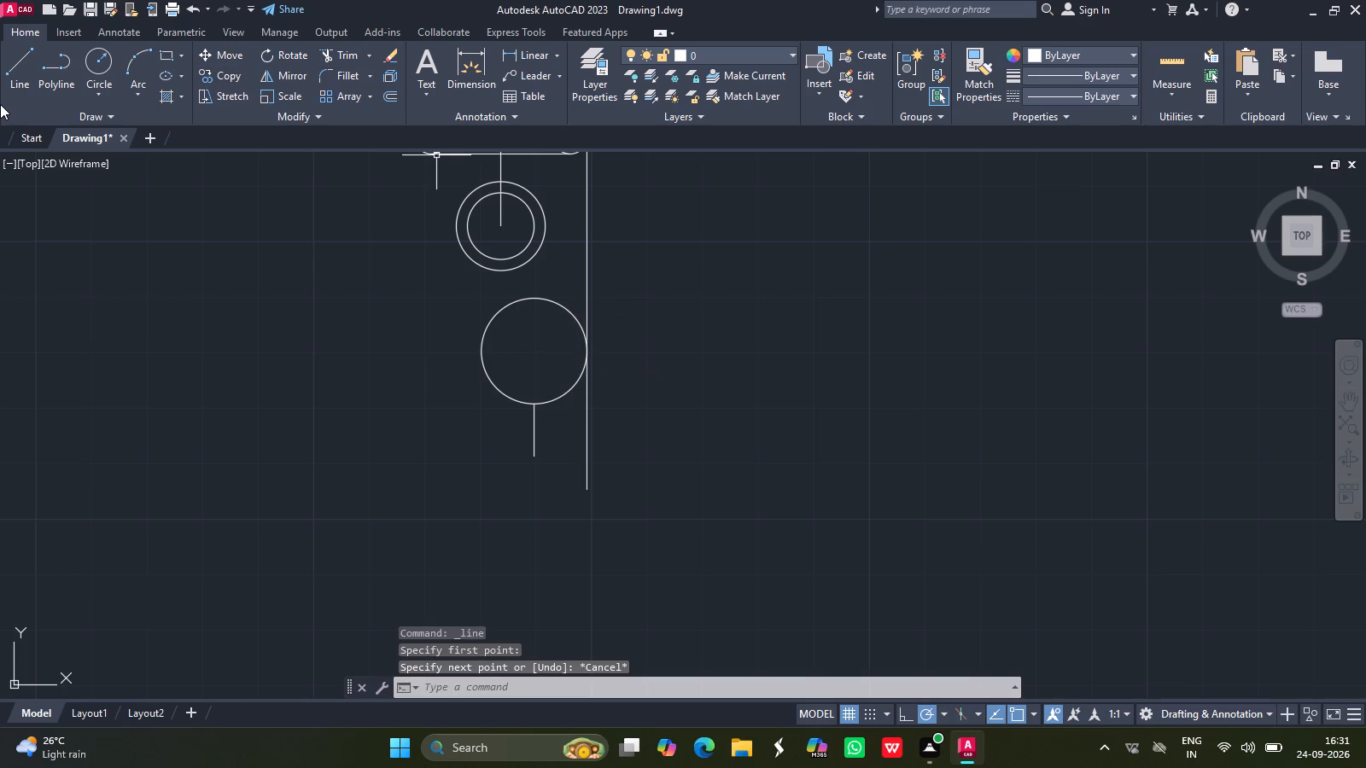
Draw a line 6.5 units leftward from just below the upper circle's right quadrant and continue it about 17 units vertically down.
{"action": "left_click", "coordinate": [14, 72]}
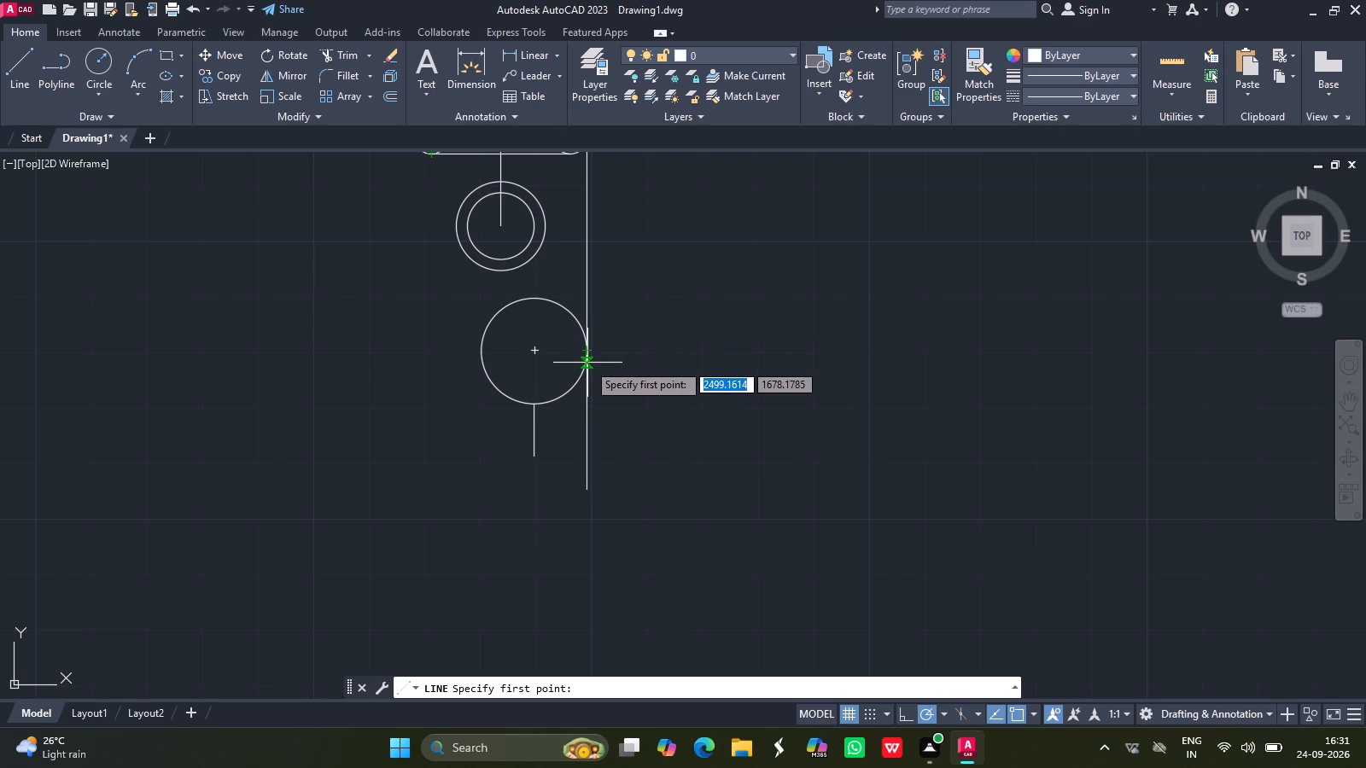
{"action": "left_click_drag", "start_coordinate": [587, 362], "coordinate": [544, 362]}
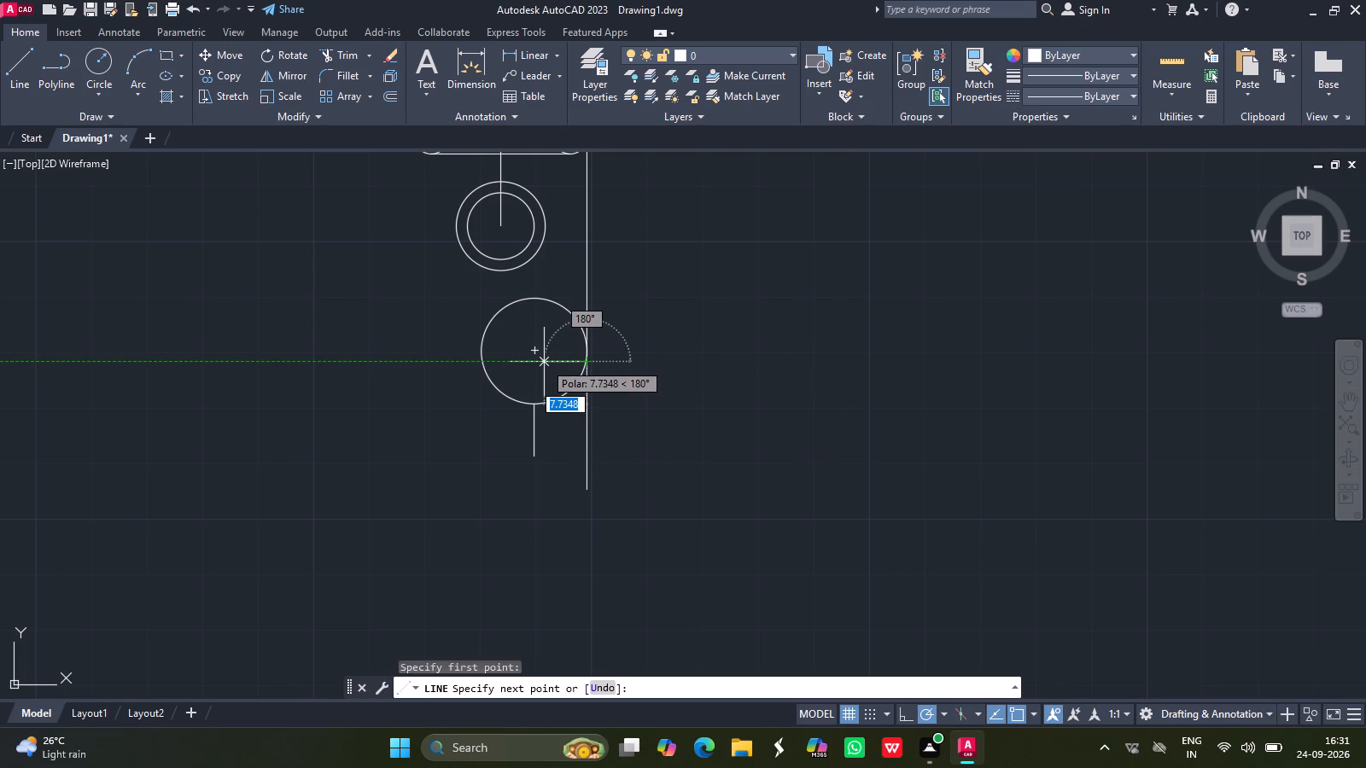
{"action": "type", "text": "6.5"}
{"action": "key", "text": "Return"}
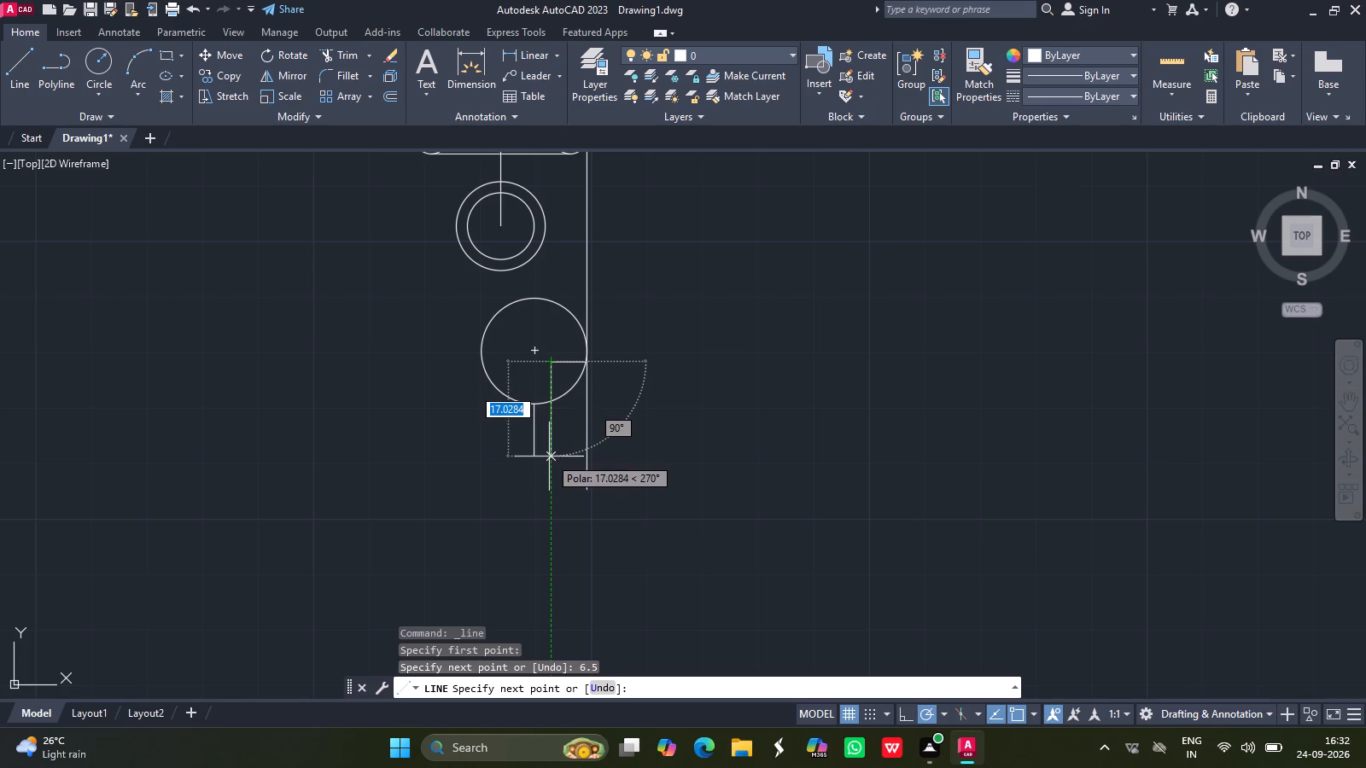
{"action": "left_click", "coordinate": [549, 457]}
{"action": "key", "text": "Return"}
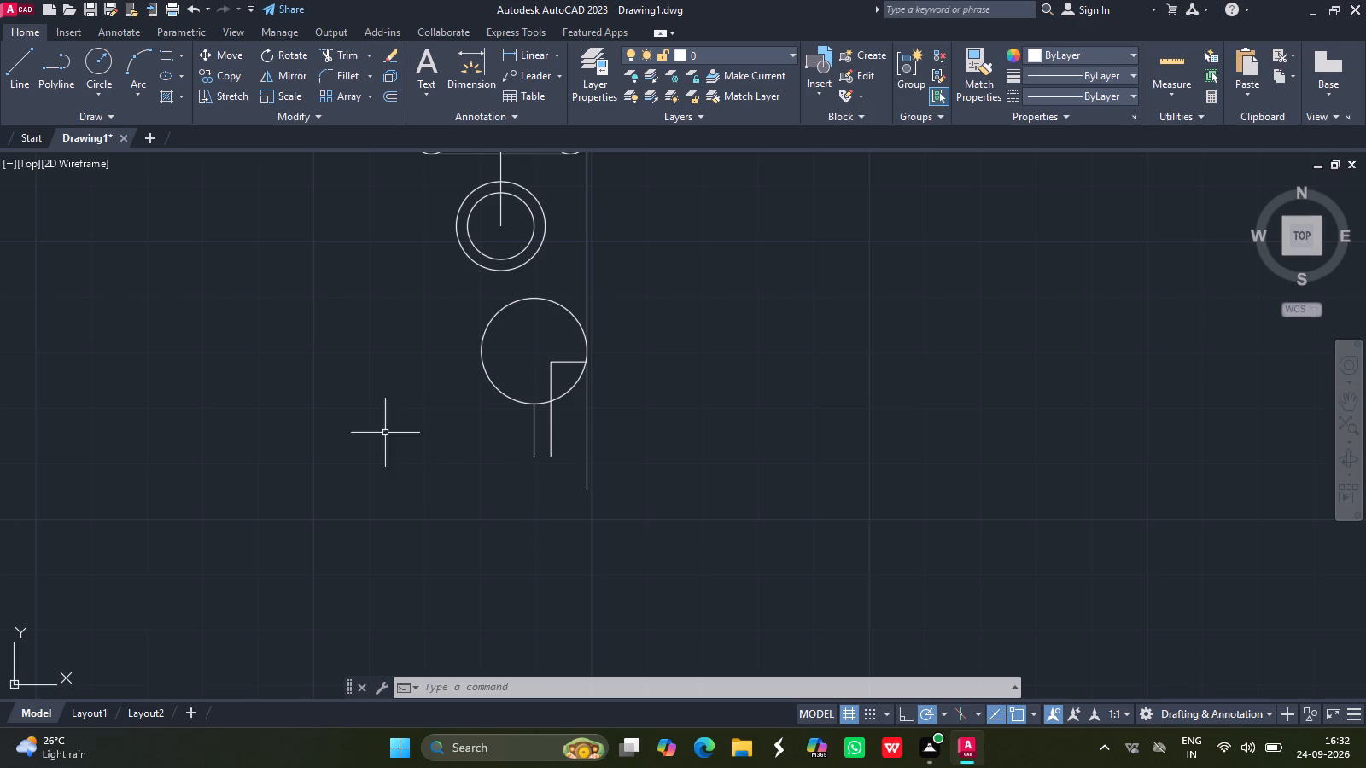
Draw a line 25 units down from just below the upper circle's right quadrant and continue it 9.5 units left, below the short vertical line.
{"action": "left_click", "coordinate": [26, 65]}
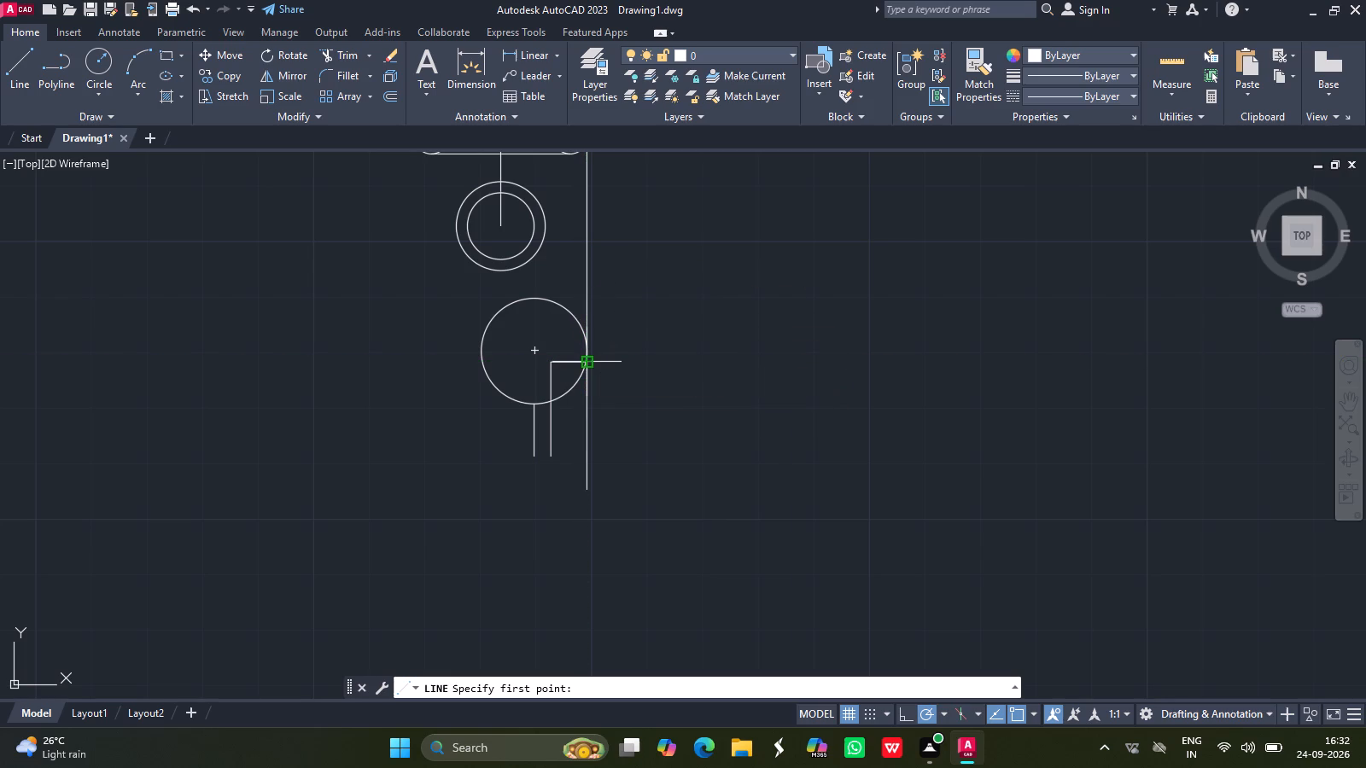
{"action": "left_click_drag", "start_coordinate": [587, 360], "coordinate": [616, 567]}
{"action": "type", "text": "25"}
{"action": "key", "text": "Return"}
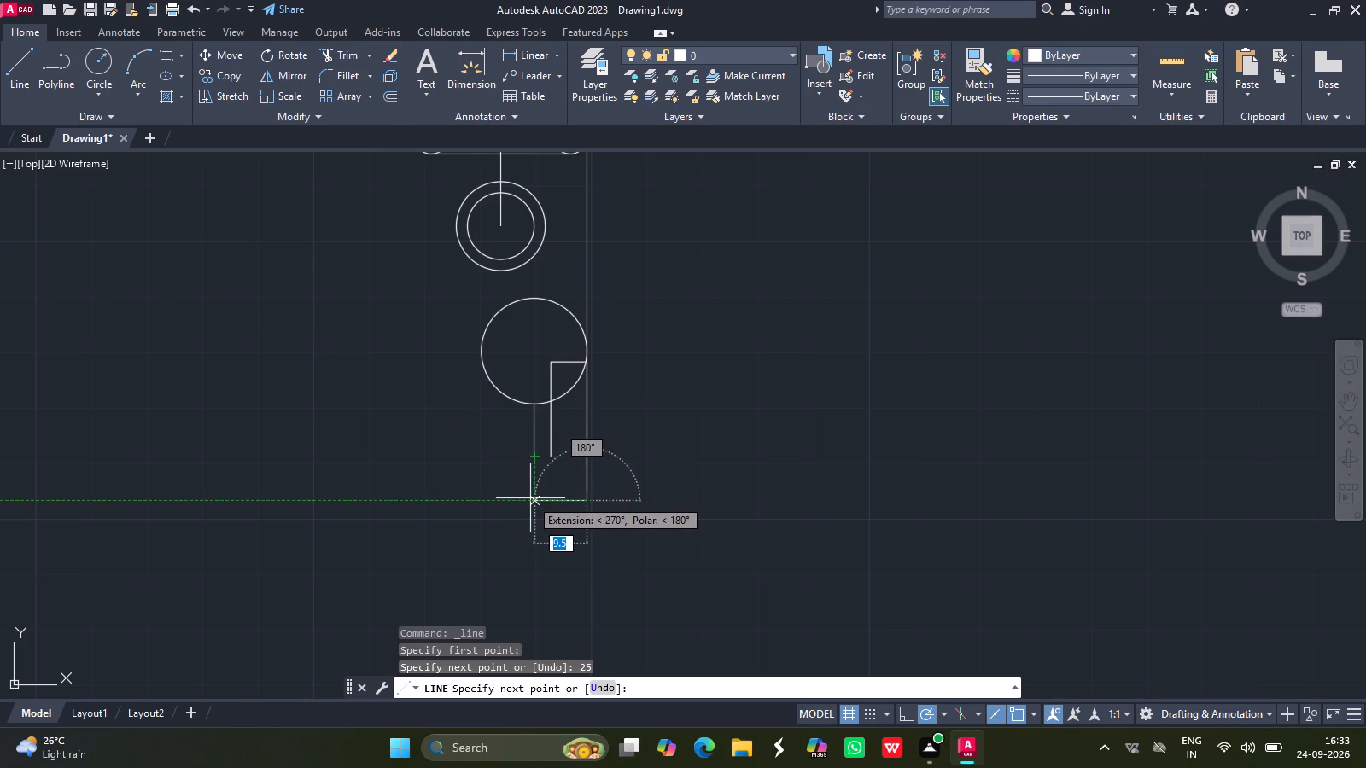
{"action": "left_click", "coordinate": [534, 500]}
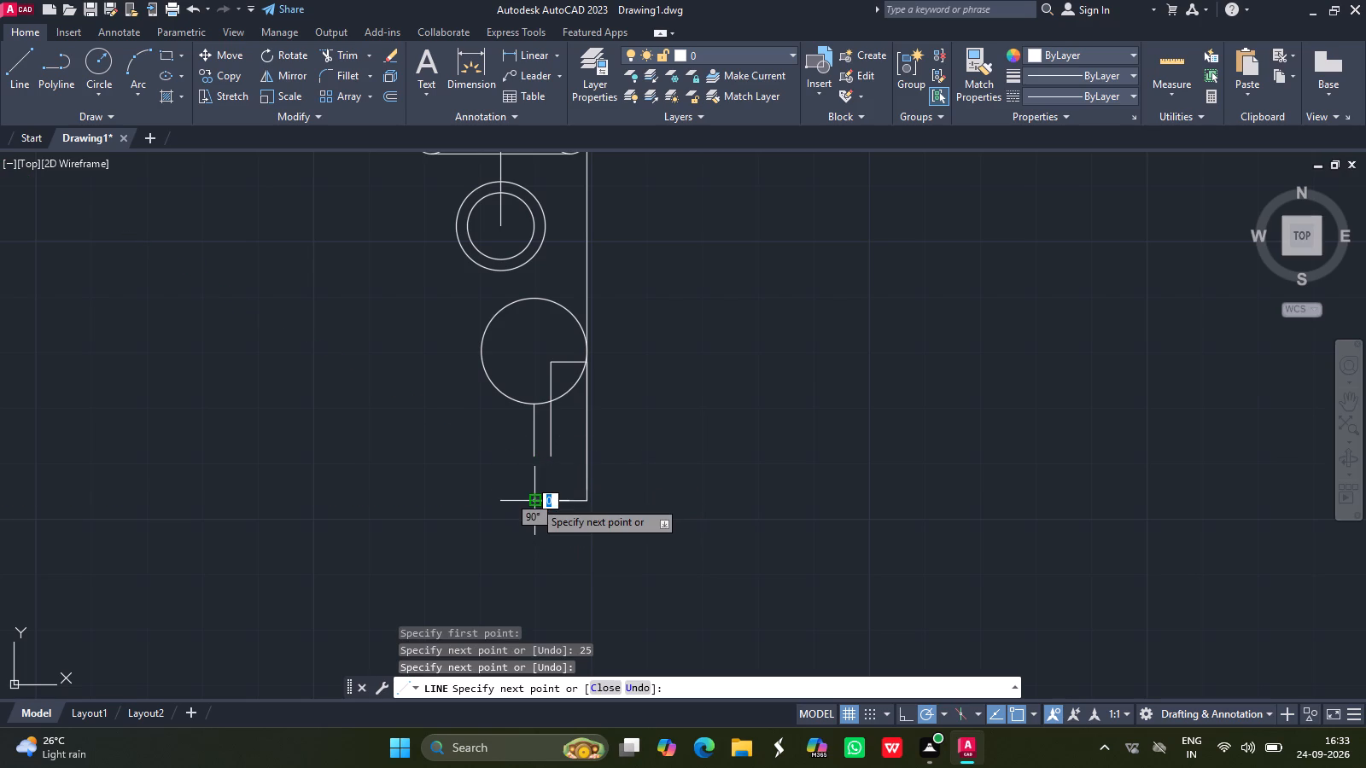
{"action": "key", "text": "Return"}
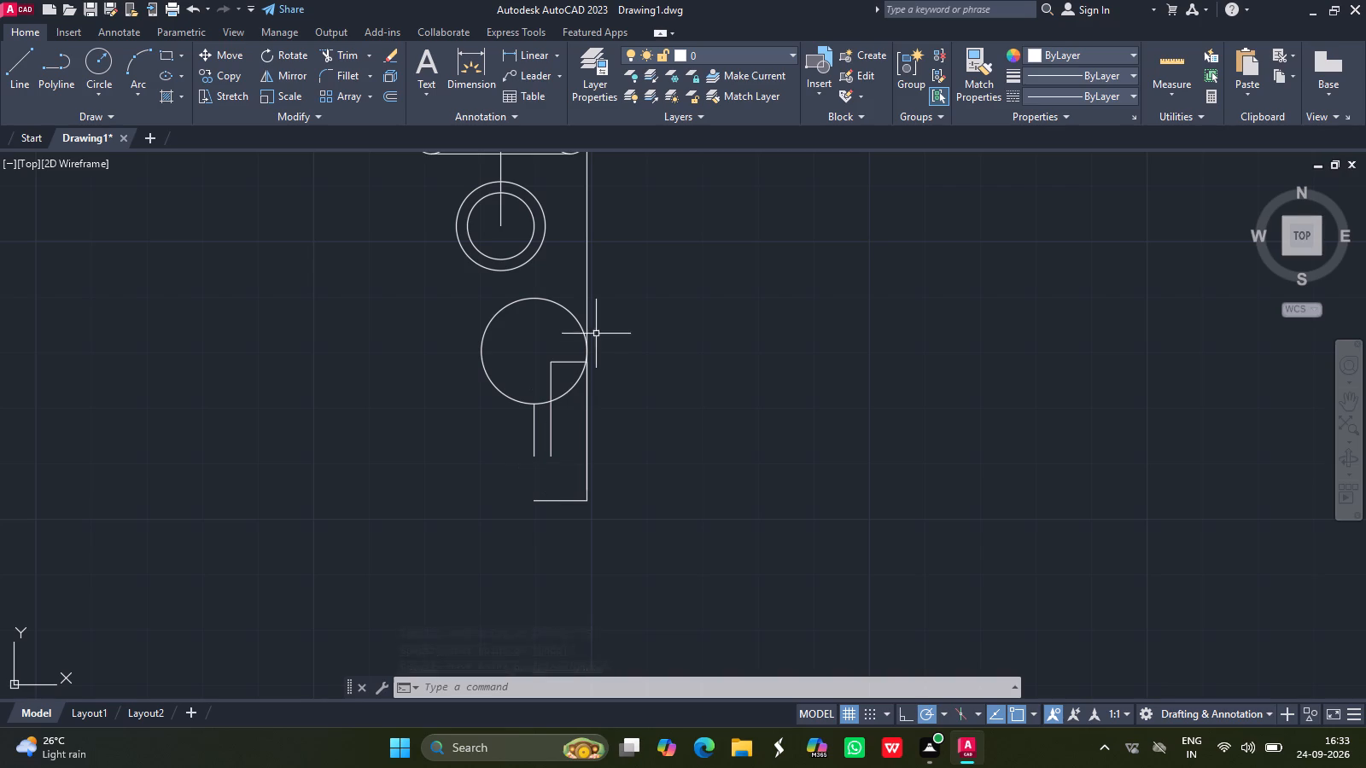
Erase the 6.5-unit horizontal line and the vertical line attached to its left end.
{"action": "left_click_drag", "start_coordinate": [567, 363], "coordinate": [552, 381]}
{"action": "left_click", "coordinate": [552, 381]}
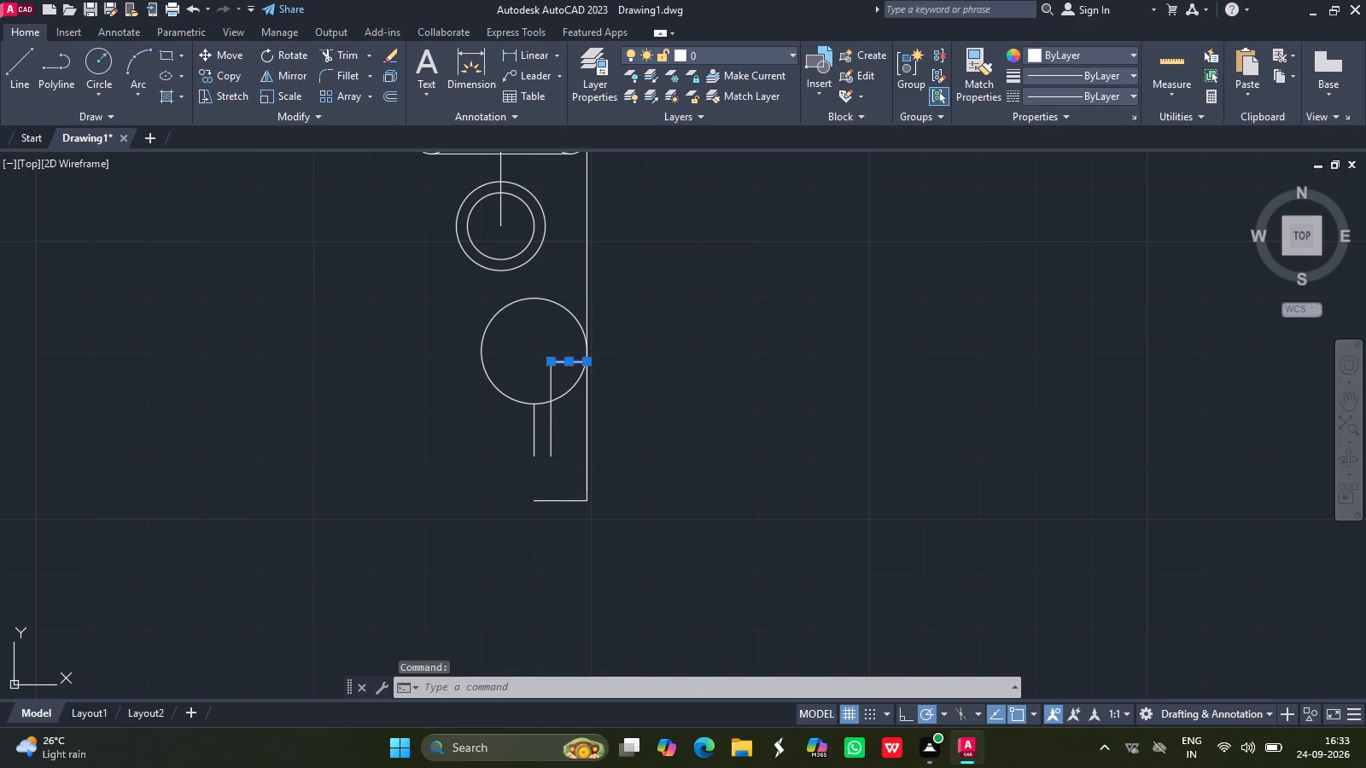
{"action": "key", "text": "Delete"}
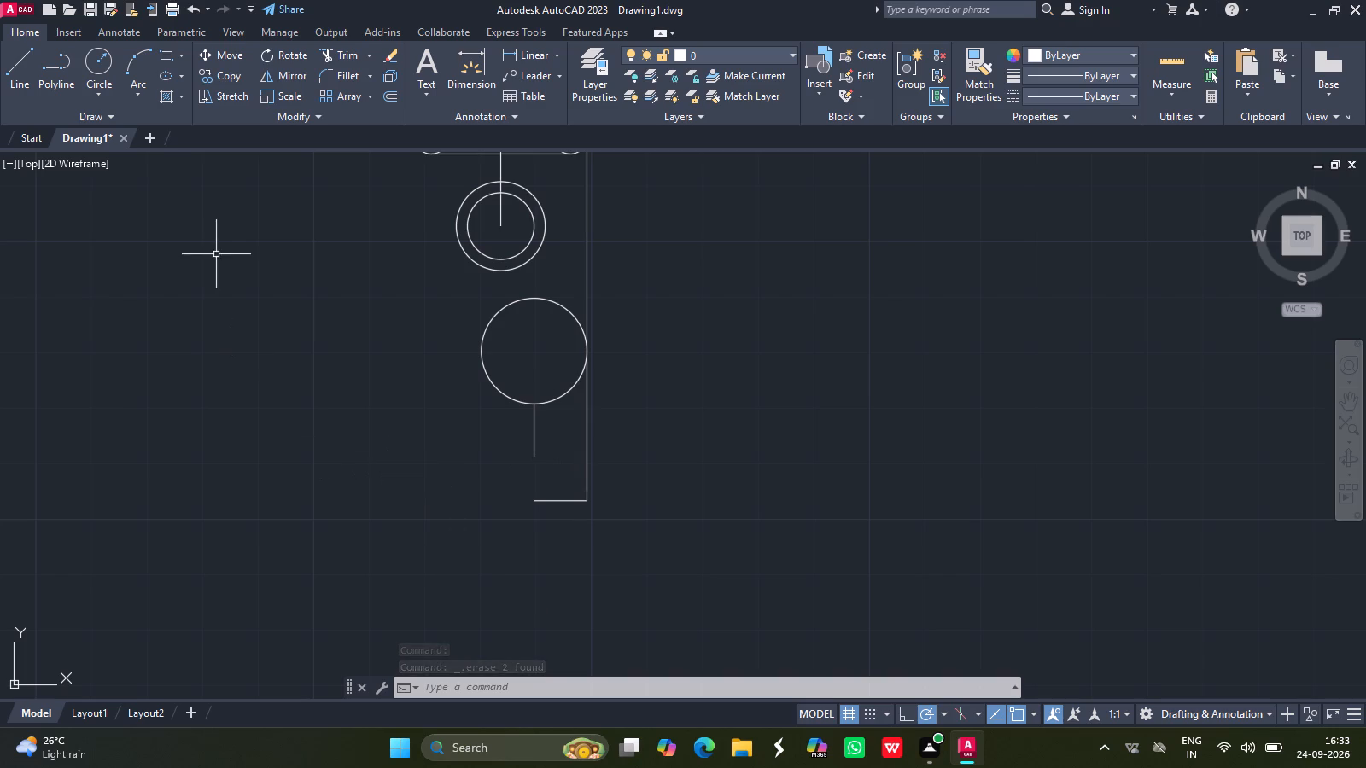
Draw a radius 9.5 circle centred on the left end of the lower 9.5-unit horizontal line.
{"action": "left_click", "coordinate": [98, 65]}
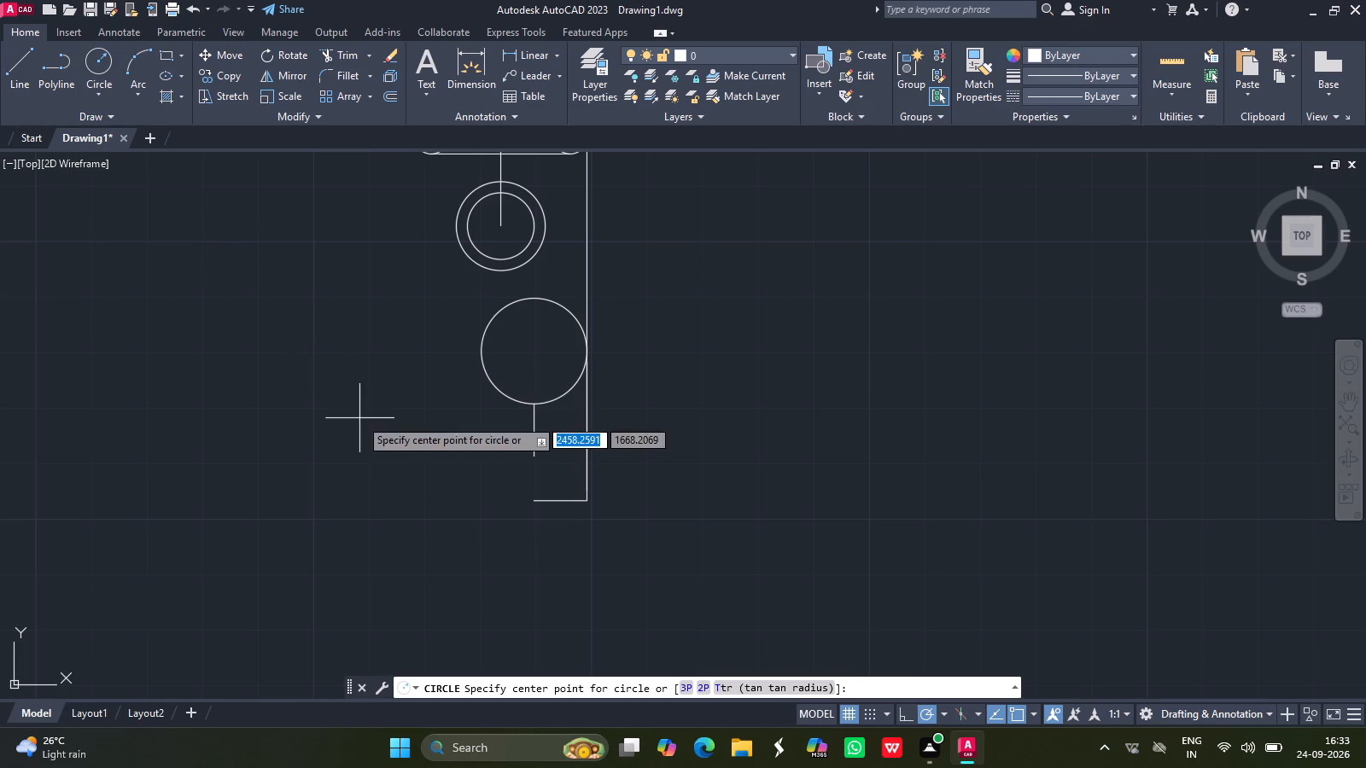
{"action": "left_click_drag", "start_coordinate": [531, 503], "coordinate": [507, 472]}
{"action": "type", "text": "9.5"}
{"action": "key", "text": "Return"}
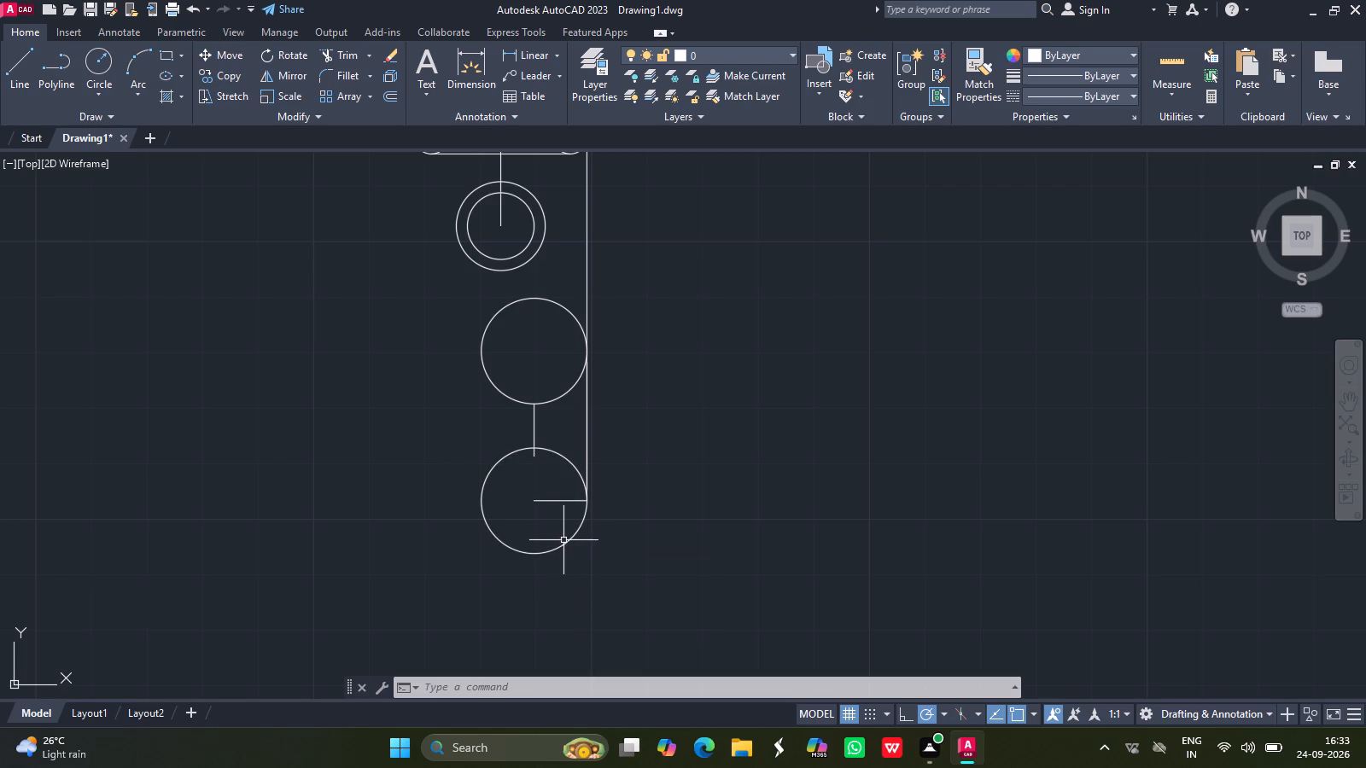
{"action": "left_click", "coordinate": [535, 428]}
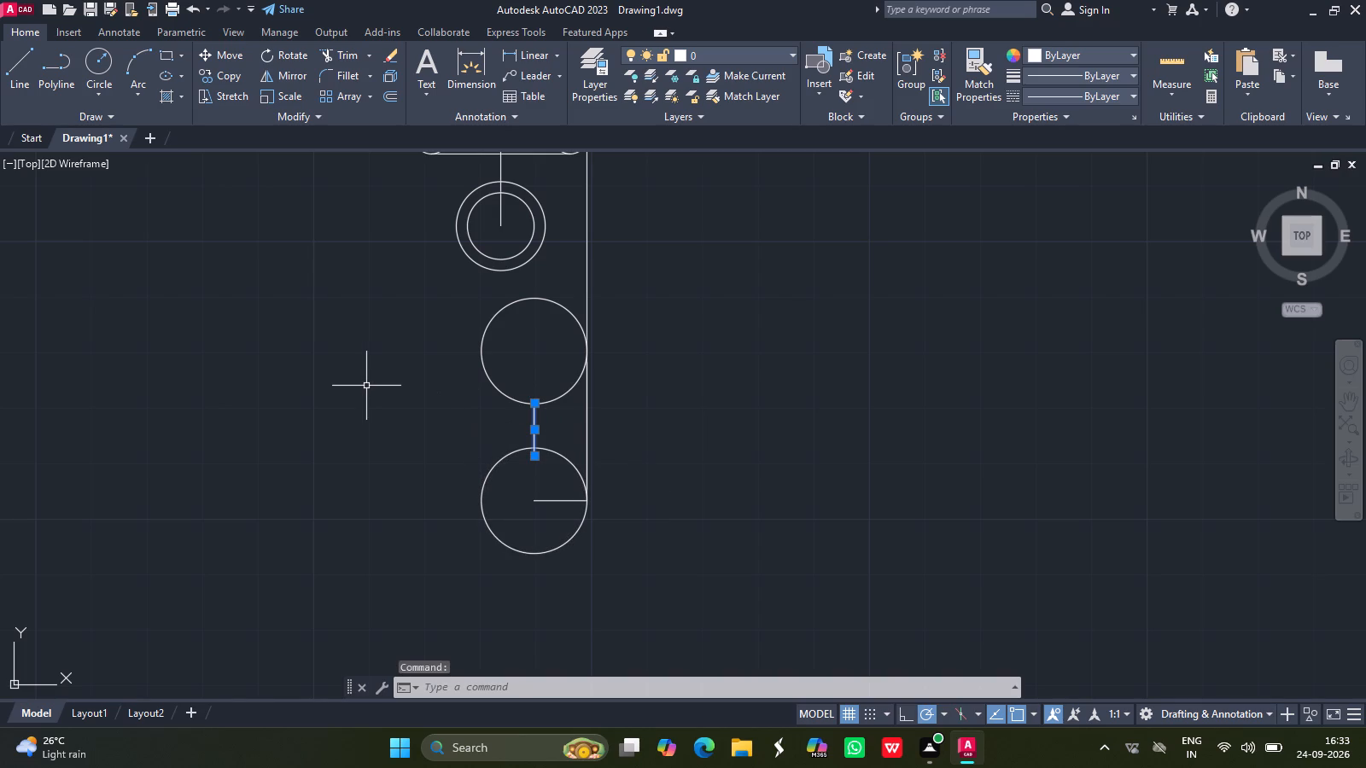
{"action": "key", "text": "Escape"}
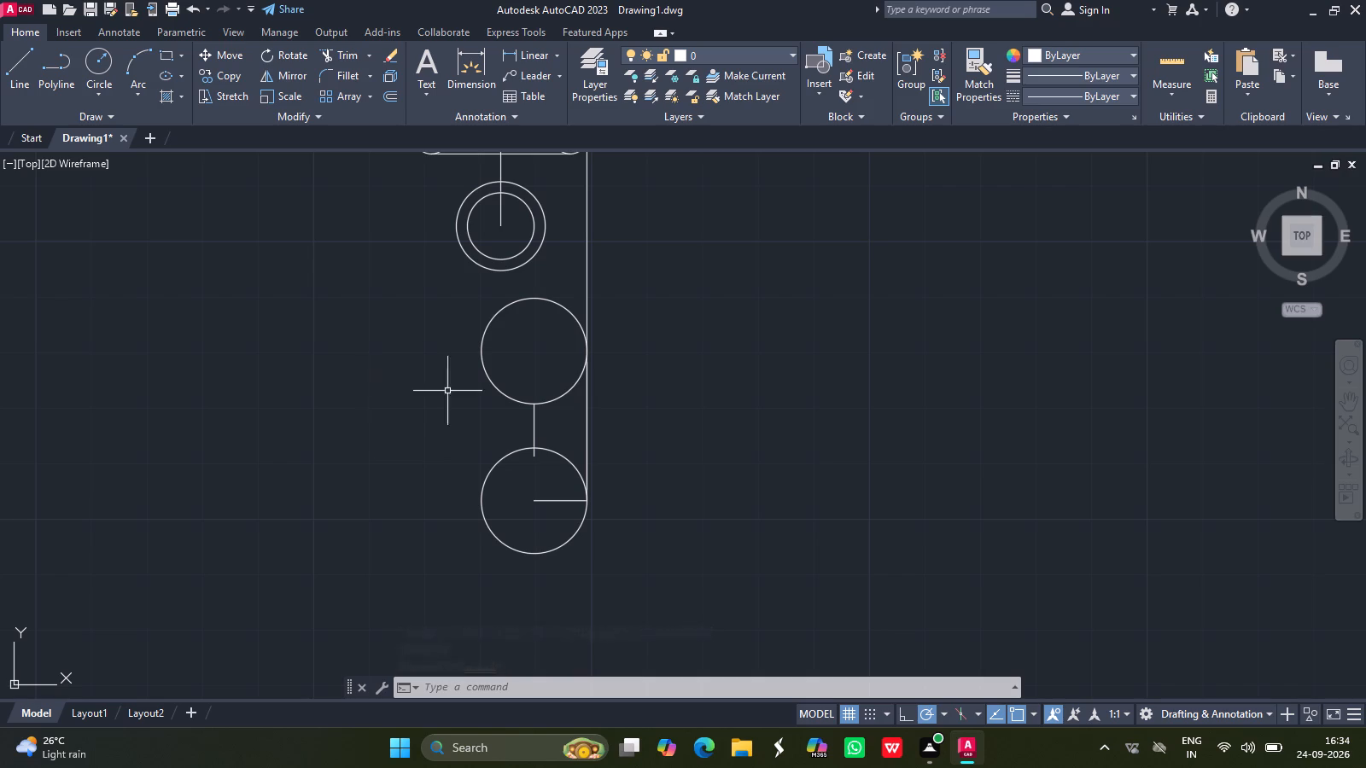
Draw a line 6.5 units leftward from just below the upper circle's right quadrant and continue it down to the lower circle's upper edge.
{"action": "left_click", "coordinate": [20, 58]}
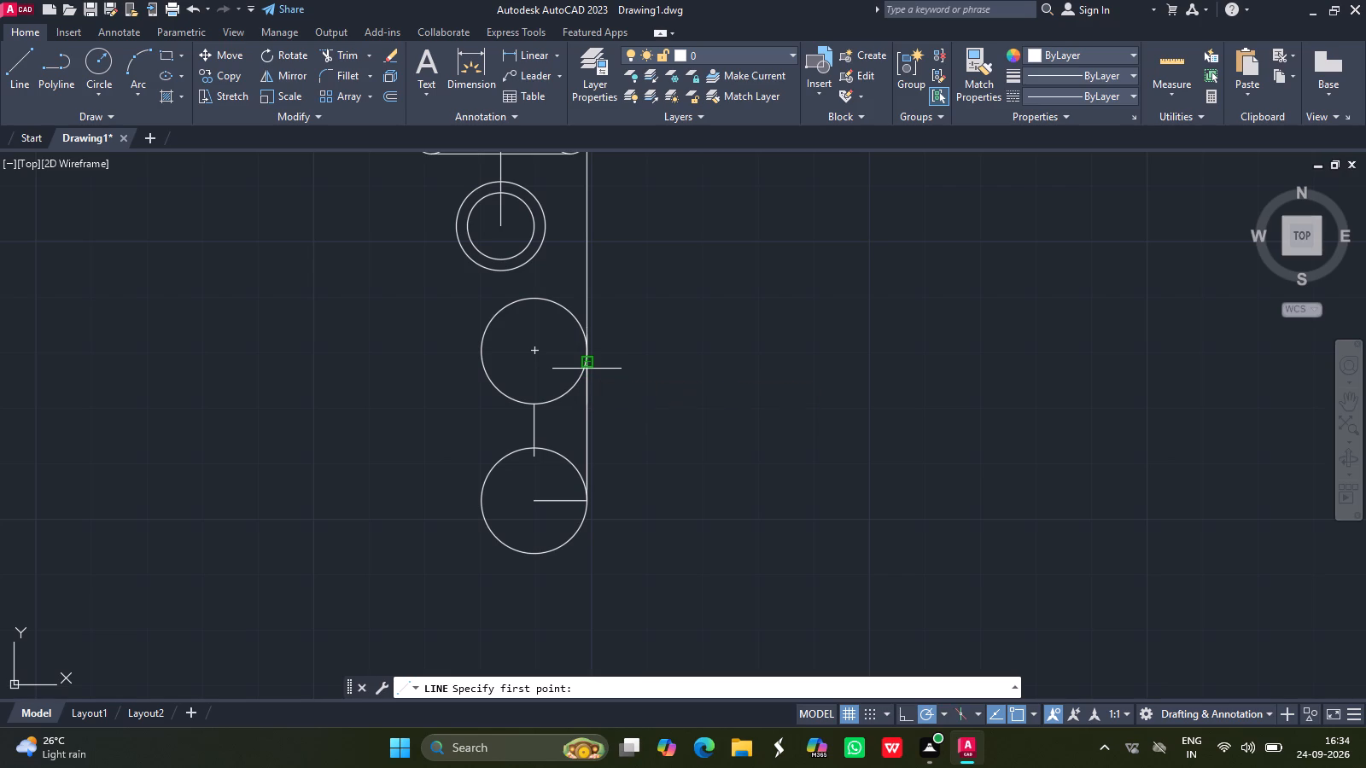
{"action": "left_click_drag", "start_coordinate": [587, 364], "coordinate": [540, 365]}
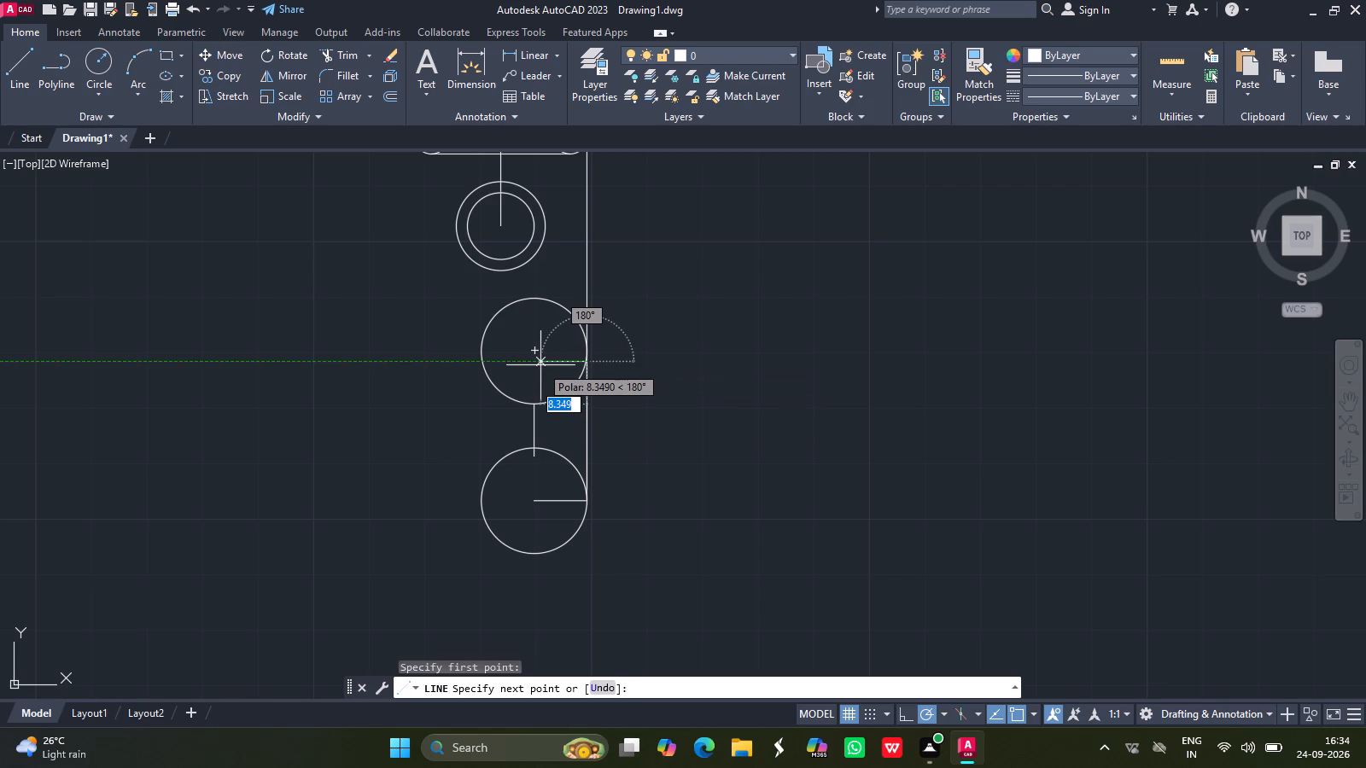
{"action": "type", "text": "6.5"}
{"action": "key", "text": "Return"}
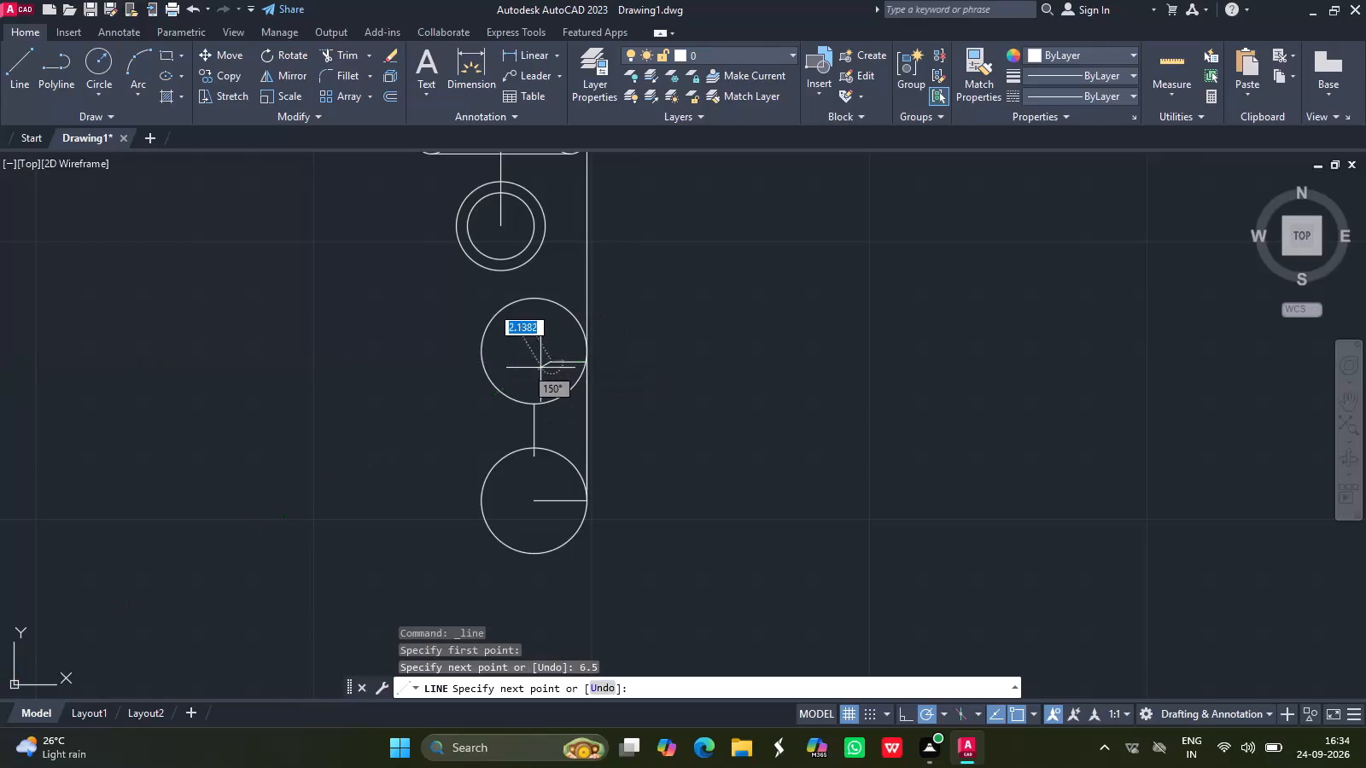
{"action": "left_click", "coordinate": [553, 453]}
{"action": "key", "text": "Return"}
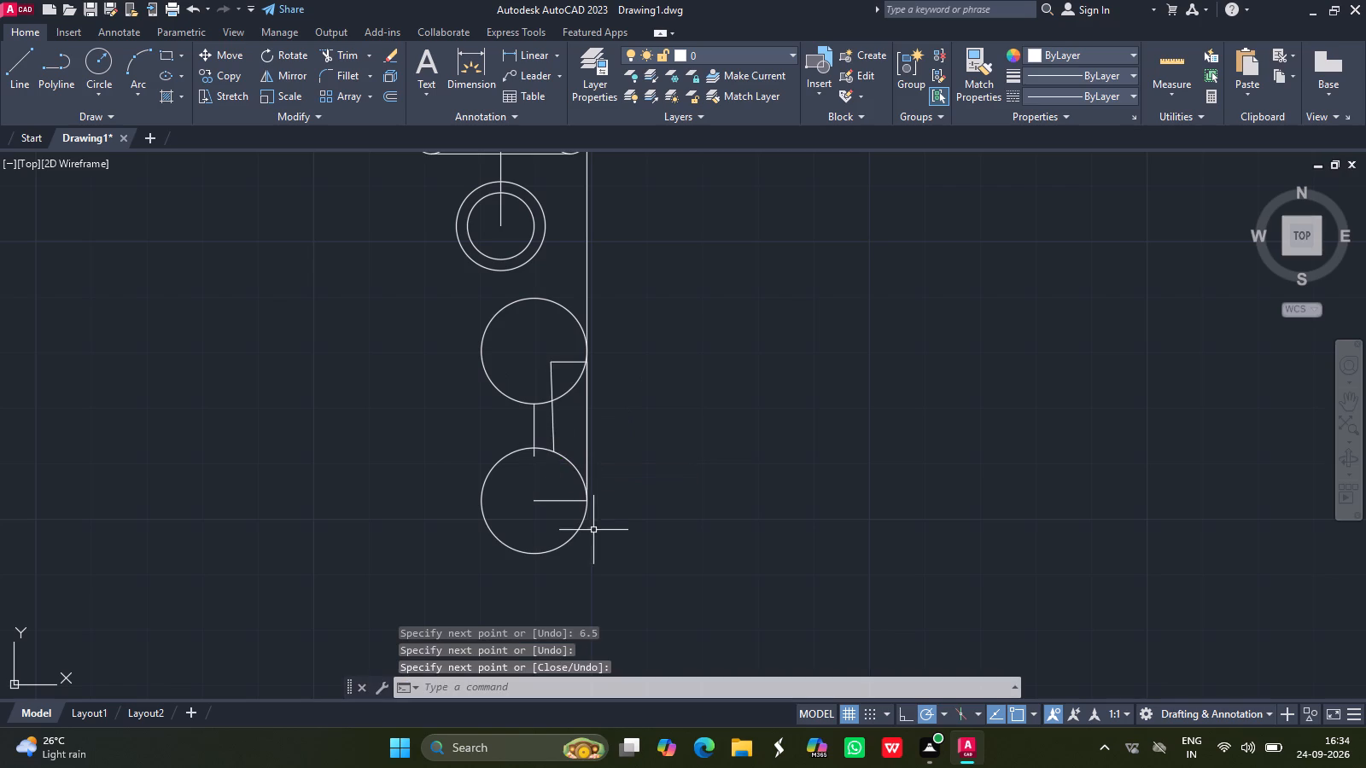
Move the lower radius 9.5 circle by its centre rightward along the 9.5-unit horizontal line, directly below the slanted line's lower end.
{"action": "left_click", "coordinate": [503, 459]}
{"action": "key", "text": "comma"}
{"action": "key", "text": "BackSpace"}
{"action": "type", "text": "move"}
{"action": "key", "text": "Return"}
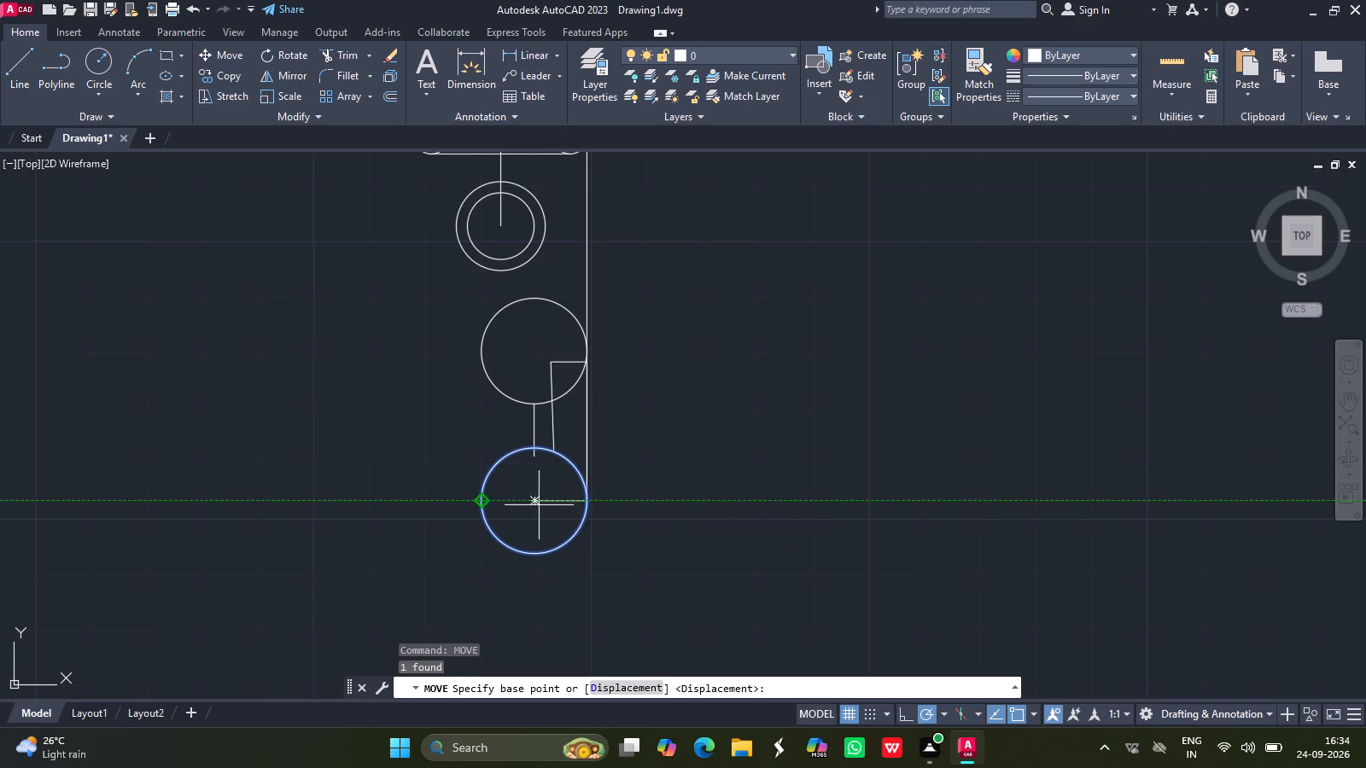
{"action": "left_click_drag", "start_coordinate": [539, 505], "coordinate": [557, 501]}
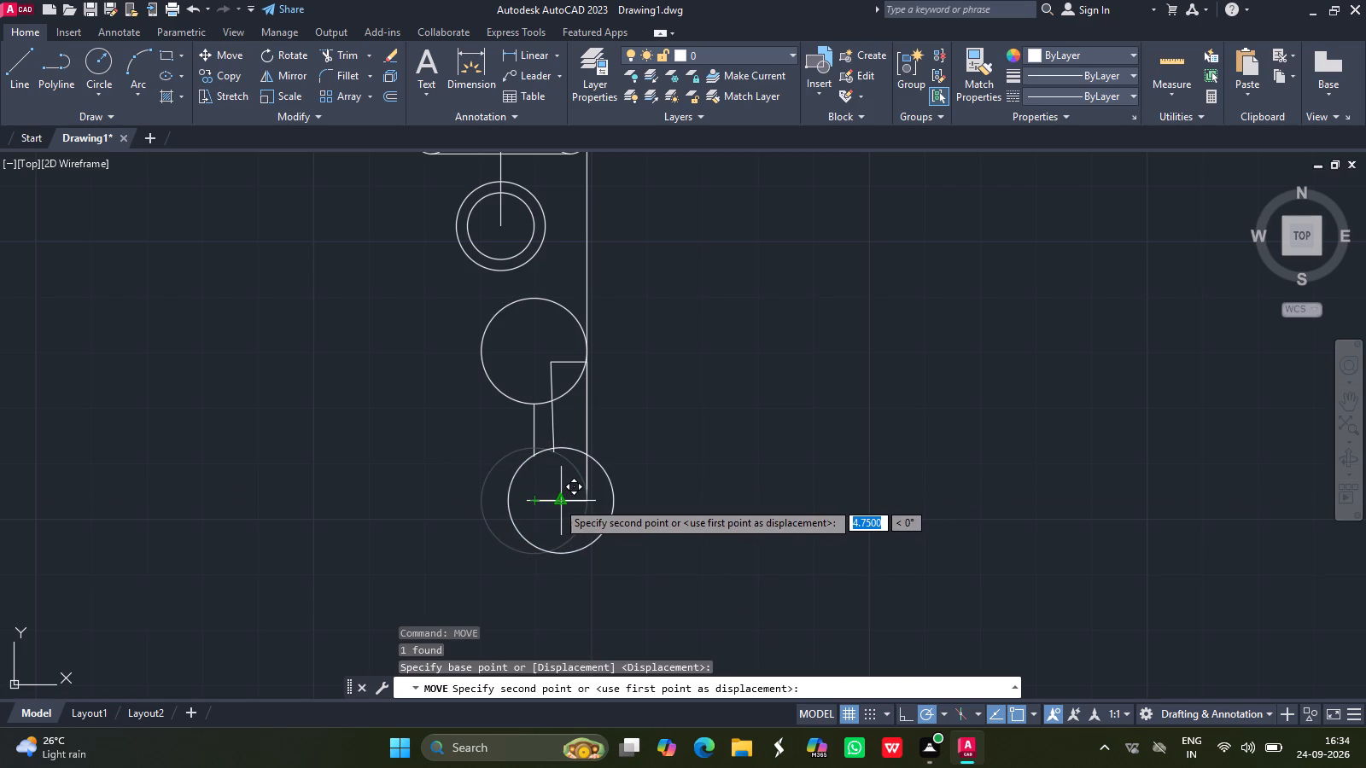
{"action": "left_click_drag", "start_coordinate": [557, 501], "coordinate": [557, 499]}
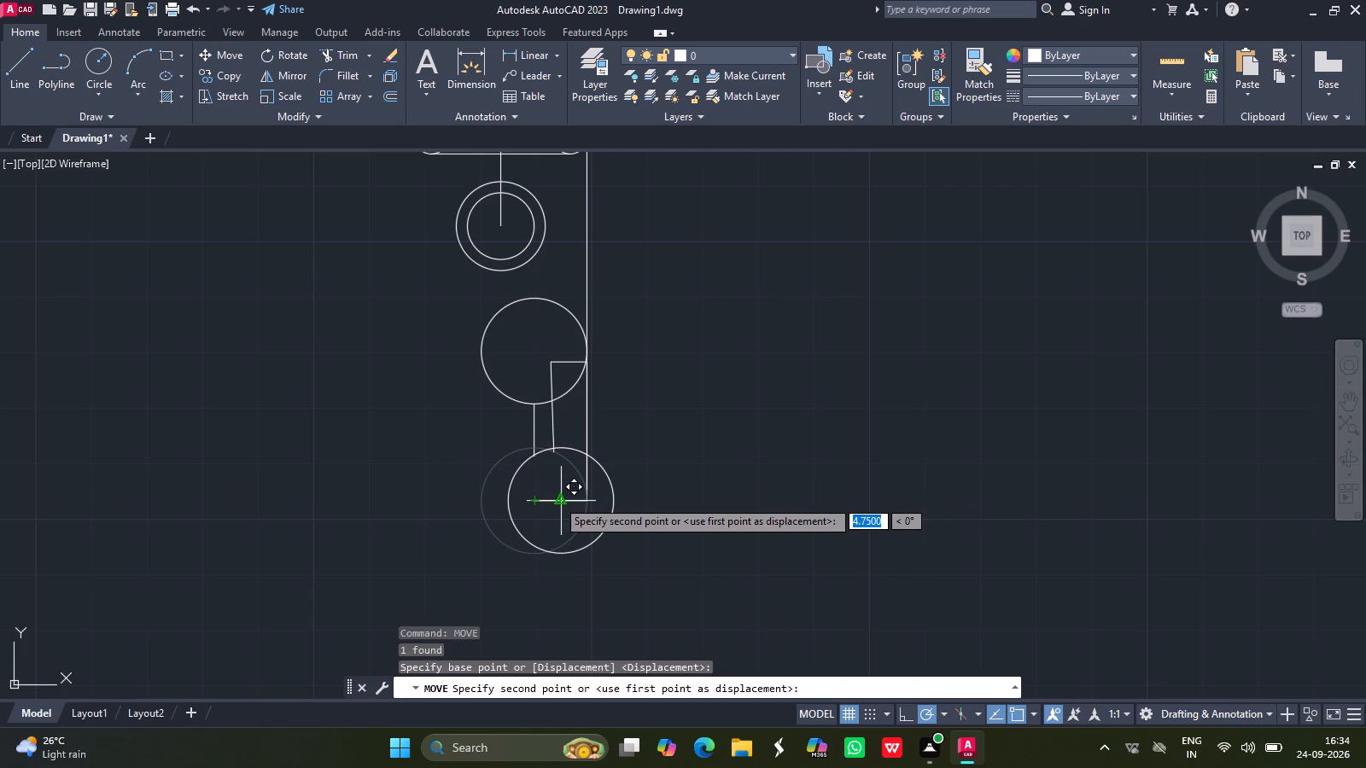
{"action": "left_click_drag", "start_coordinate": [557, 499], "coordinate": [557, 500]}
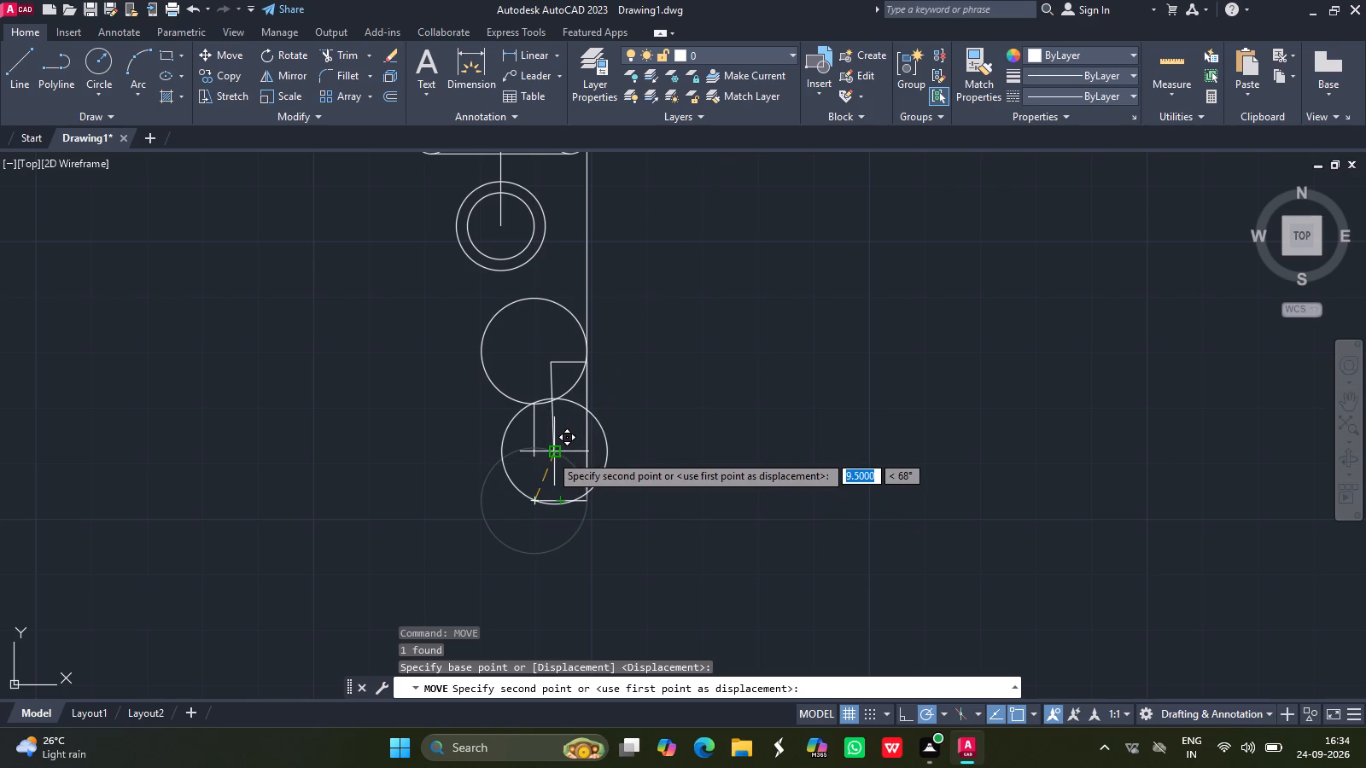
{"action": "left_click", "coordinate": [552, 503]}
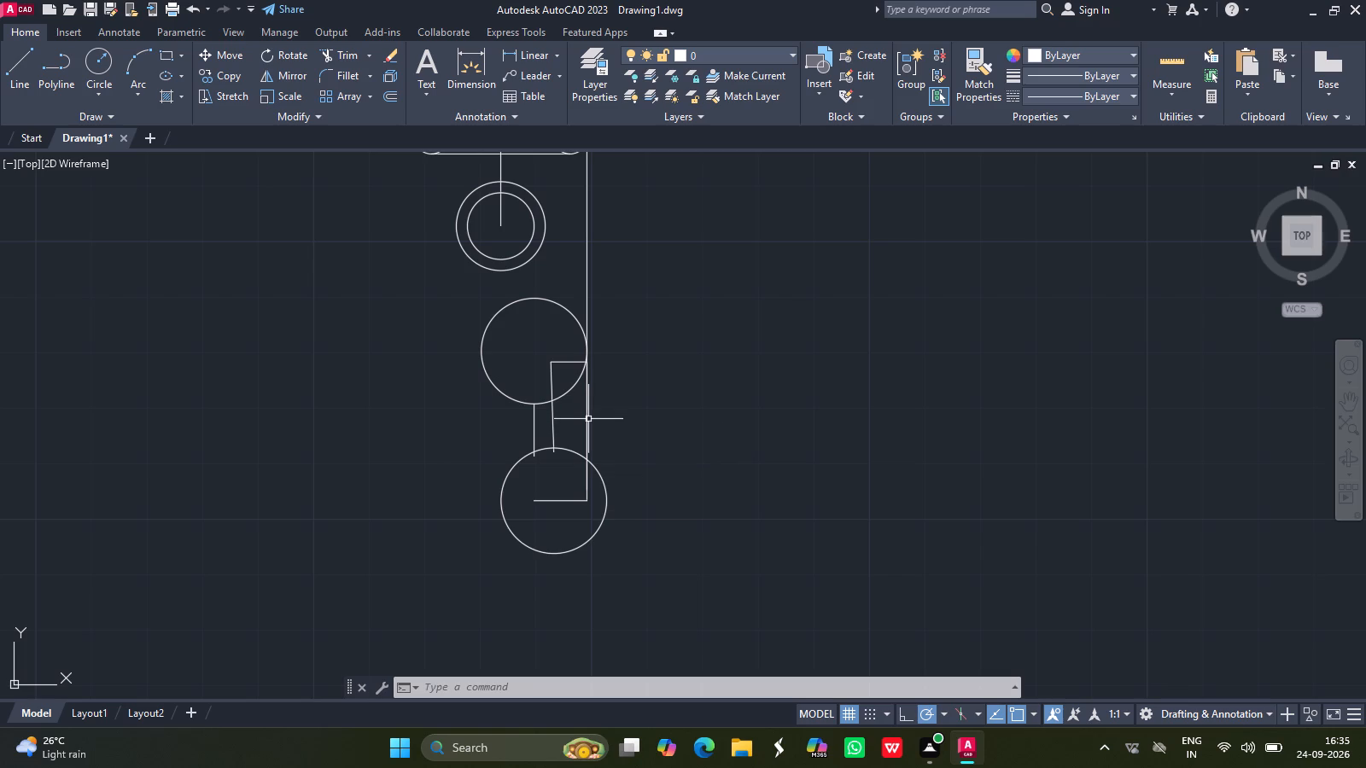
Measure the vertical distance from the right end of the short upper horizontal line to the lower circle's centre.
{"action": "left_click", "coordinate": [530, 60]}
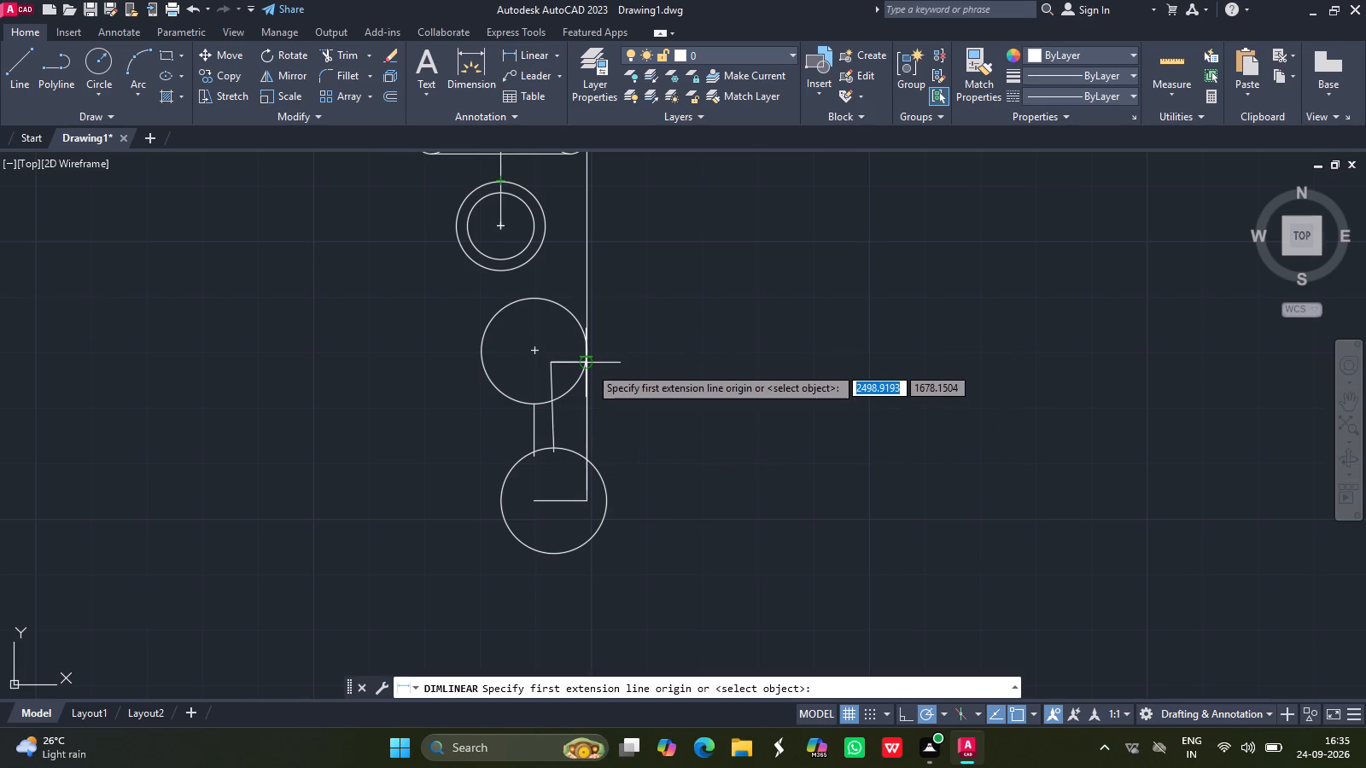
{"action": "left_click_drag", "start_coordinate": [588, 366], "coordinate": [586, 508]}
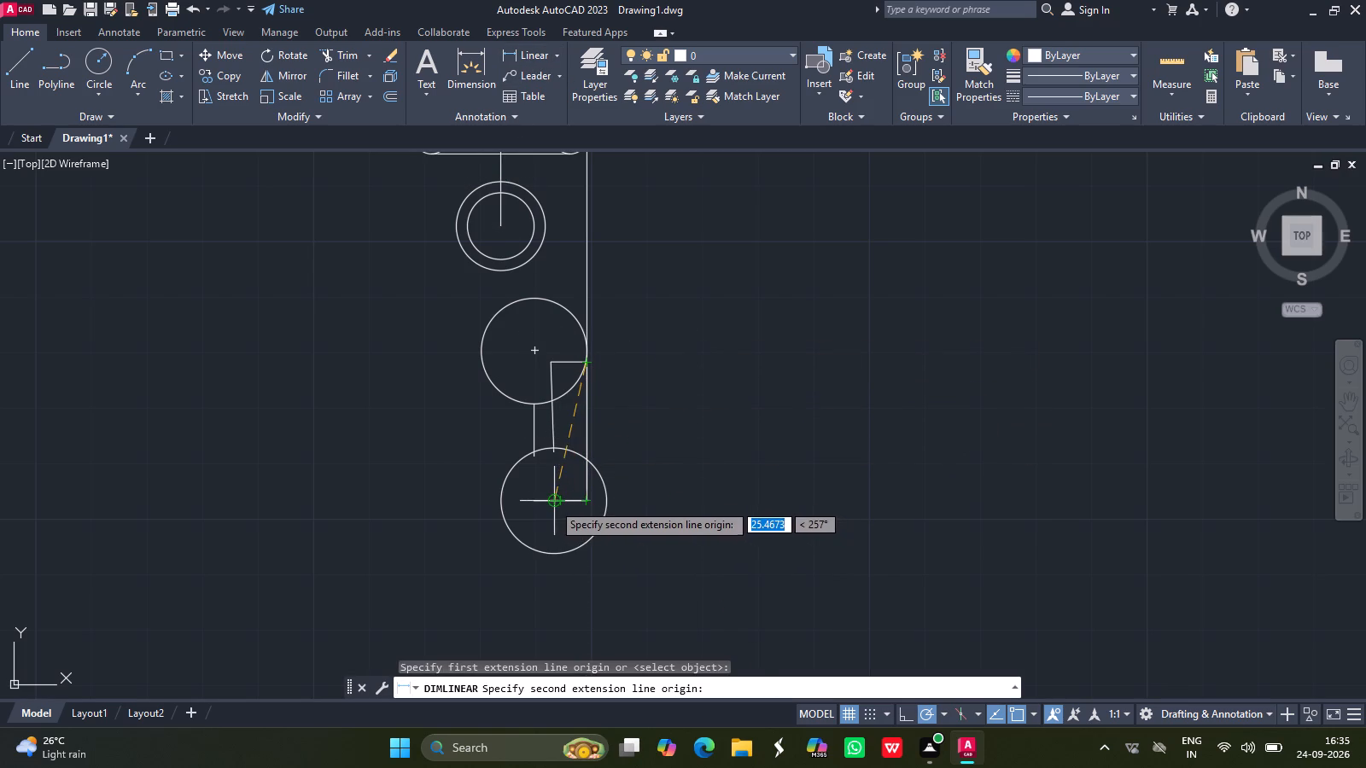
{"action": "left_click_drag", "start_coordinate": [552, 503], "coordinate": [663, 492]}
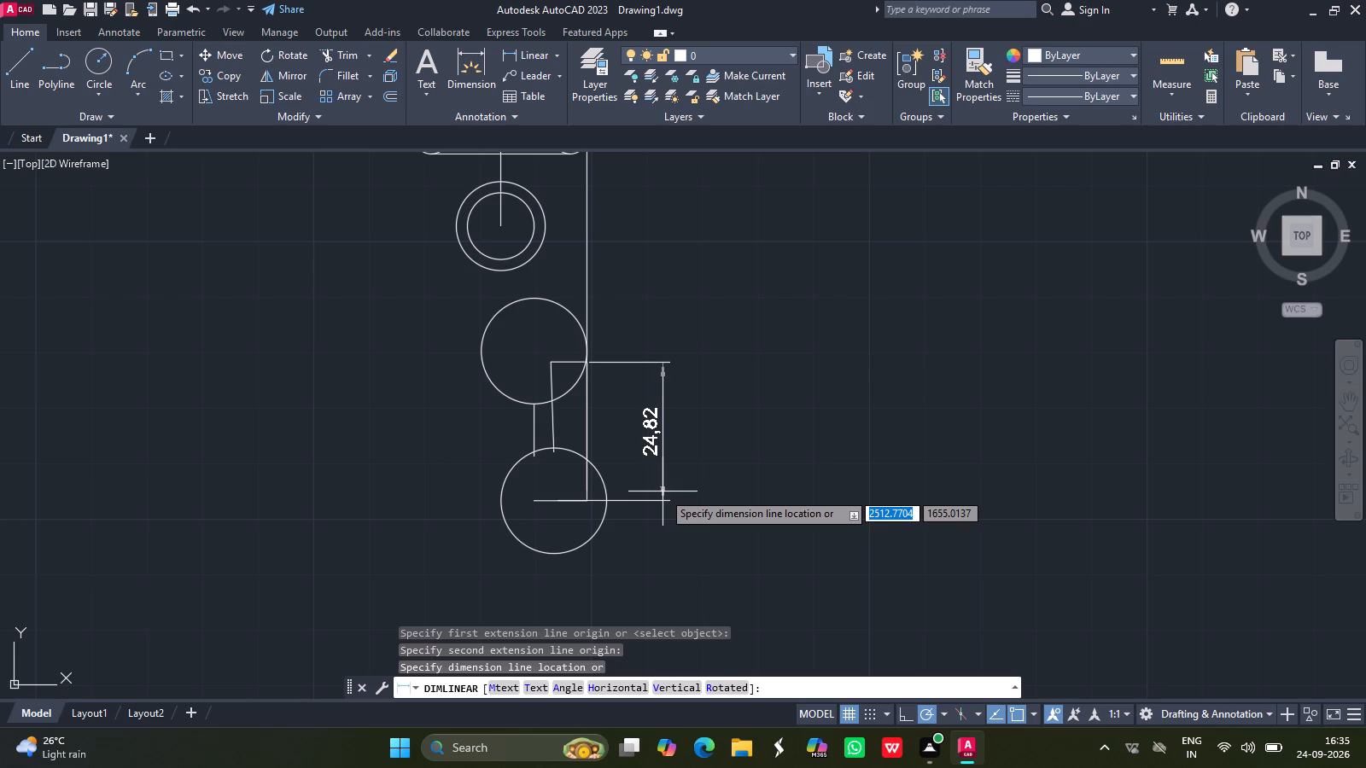
{"action": "key", "text": "Escape"}
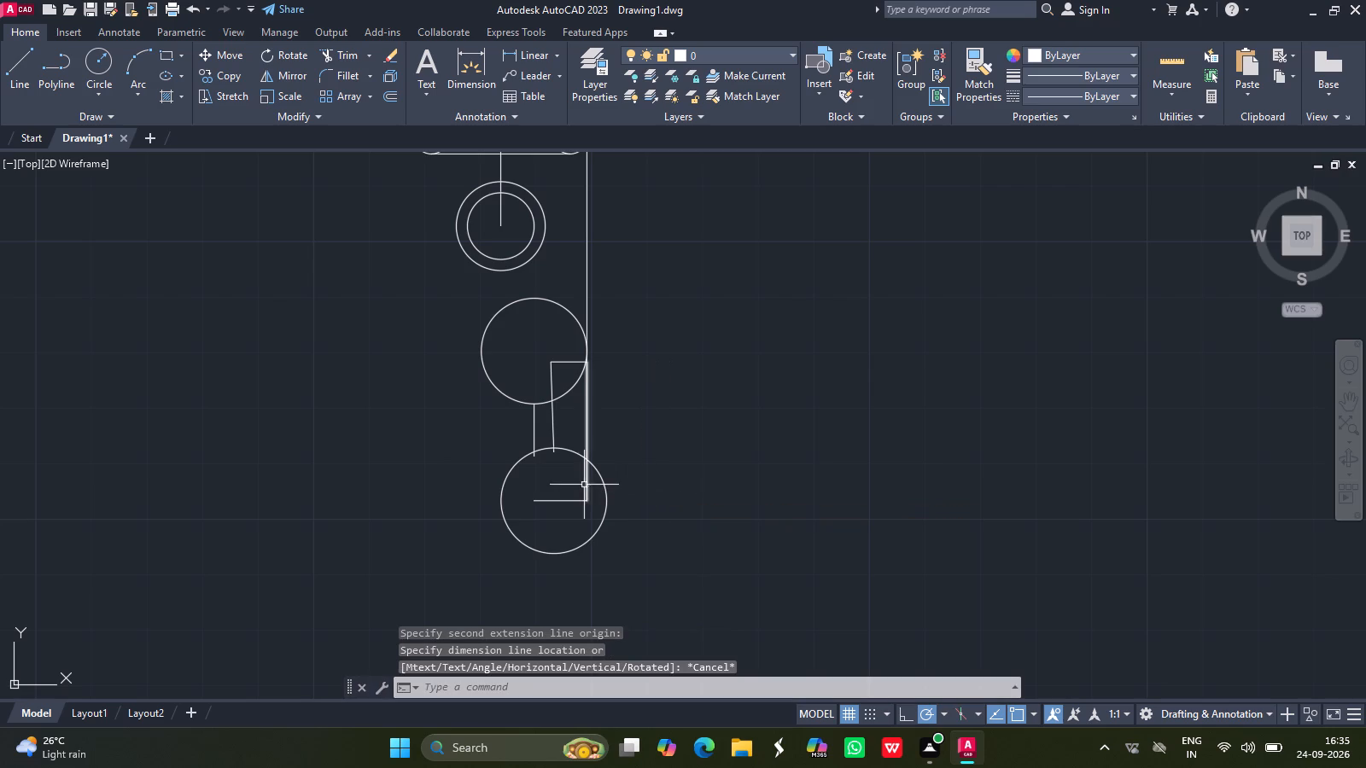
Measure the horizontal gap between the slanted line, where it crosses the upper circle, and the long vertical line.
{"action": "left_click", "coordinate": [528, 55]}
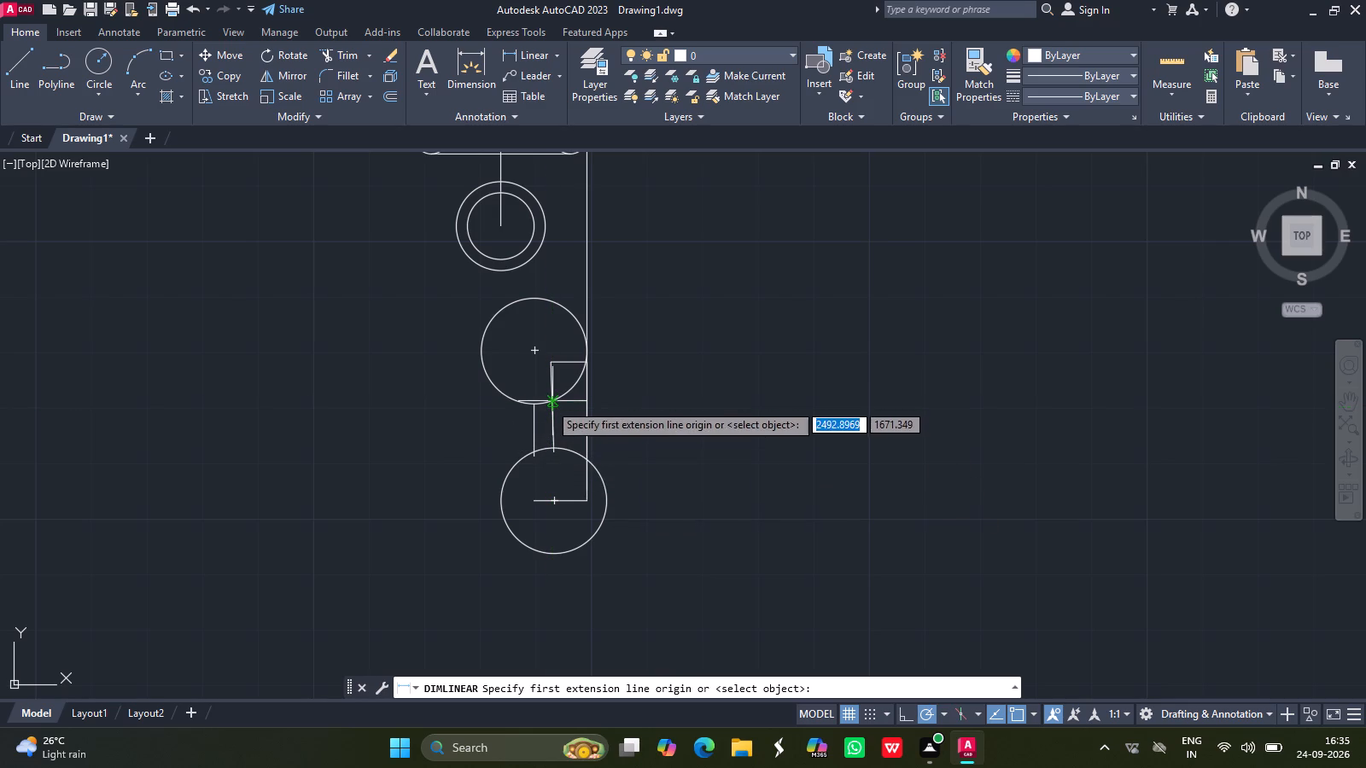
{"action": "left_click_drag", "start_coordinate": [552, 399], "coordinate": [582, 365]}
{"action": "left_click_drag", "start_coordinate": [582, 365], "coordinate": [590, 503]}
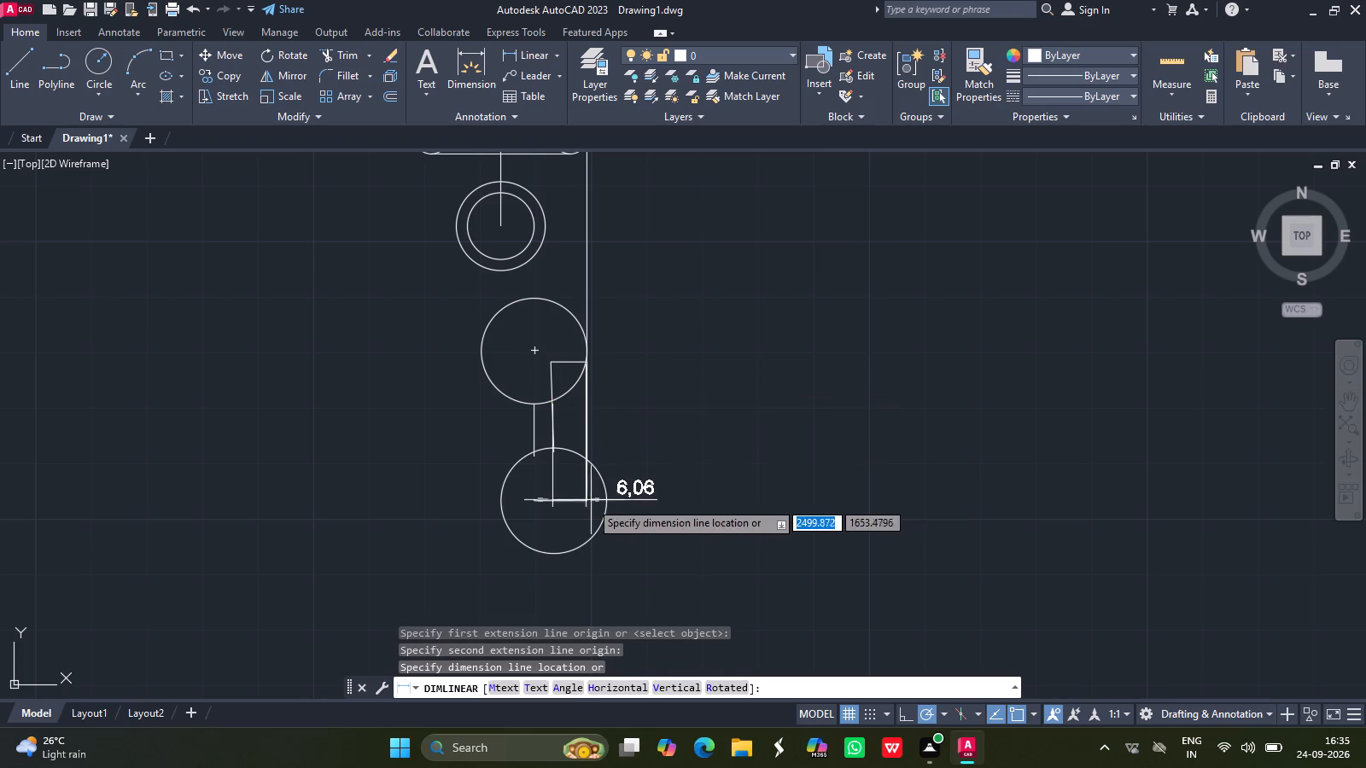
{"action": "left_click_drag", "start_coordinate": [590, 503], "coordinate": [585, 509]}
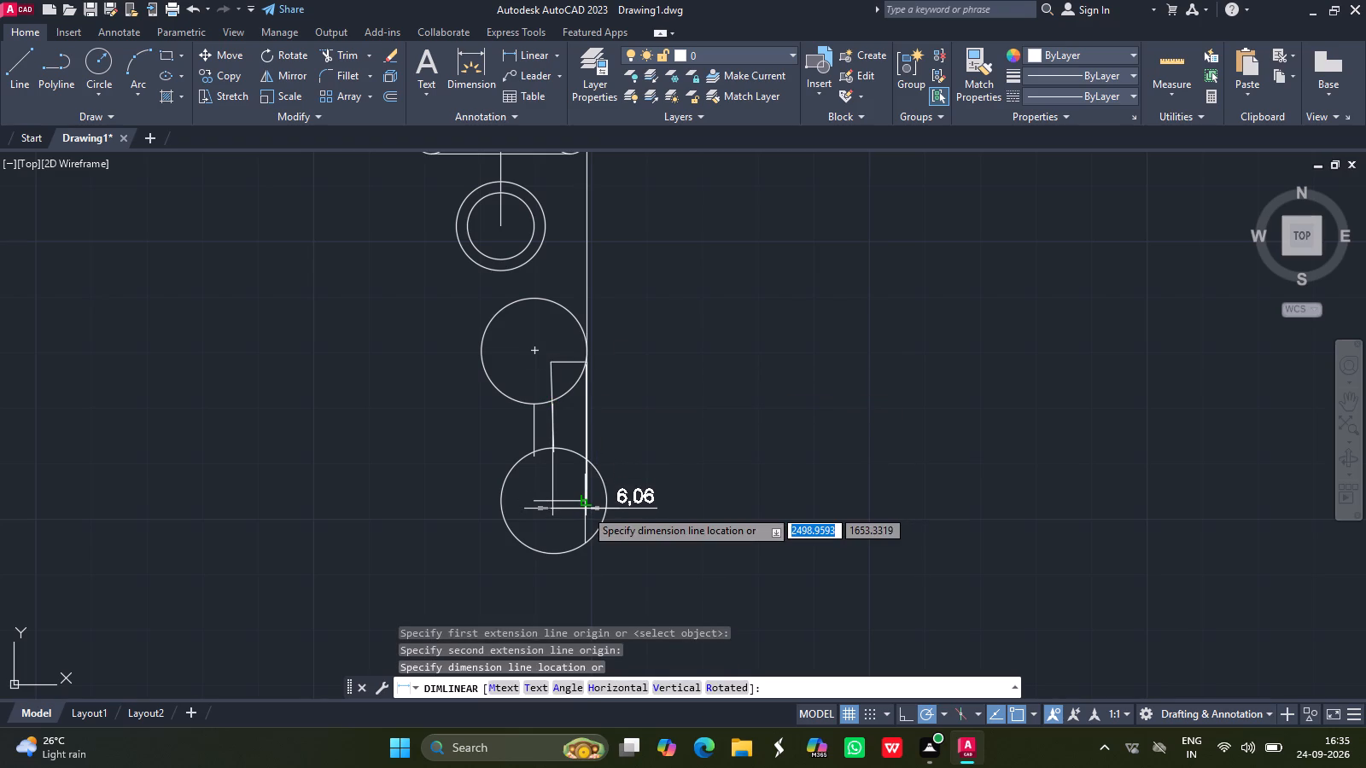
{"action": "left_click_drag", "start_coordinate": [585, 509], "coordinate": [586, 509]}
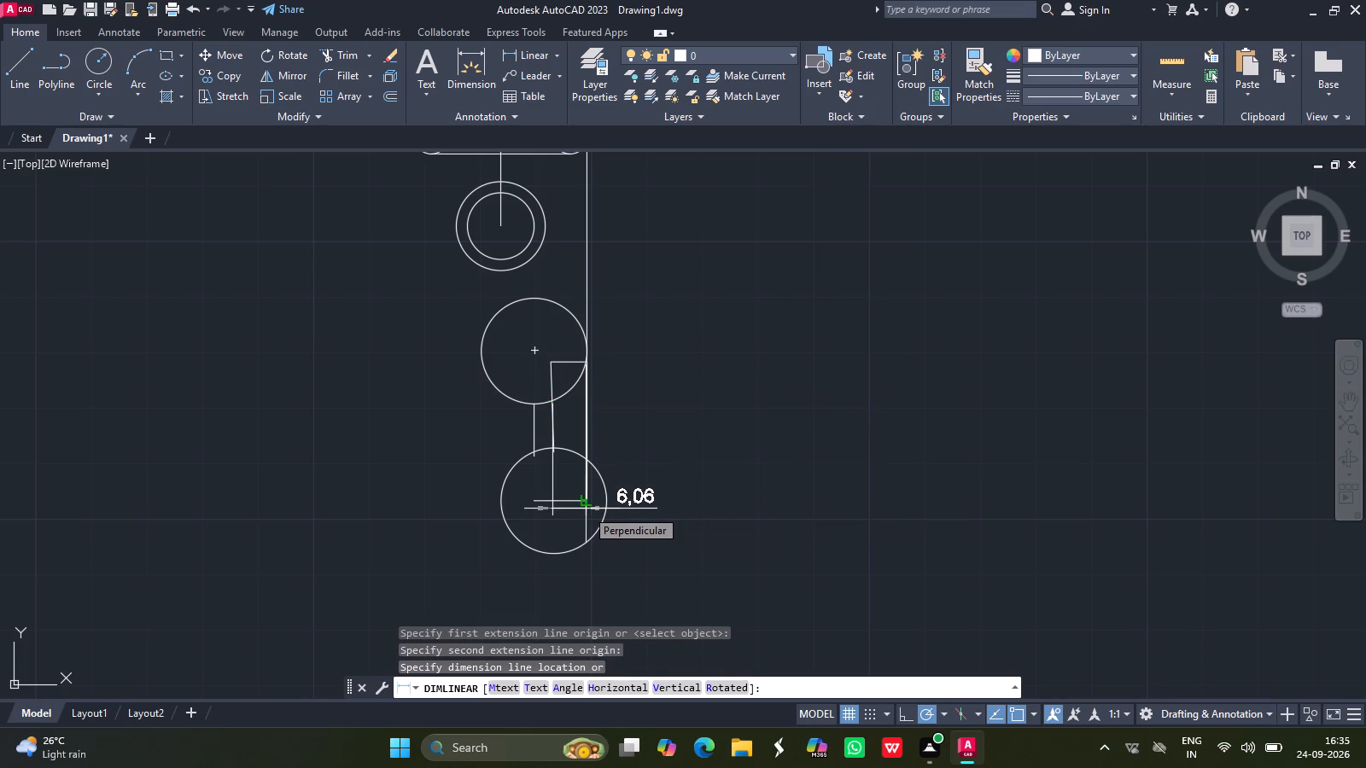
{"action": "left_click_drag", "start_coordinate": [586, 509], "coordinate": [586, 508]}
{"action": "key", "text": "Escape"}
Measure the horizontal gap between the slanted line's lower end and the long vertical line.
{"action": "scroll", "coordinate": [586, 508], "scroll_direction": "up", "scroll_amount": 1, "text": "ctrl"}
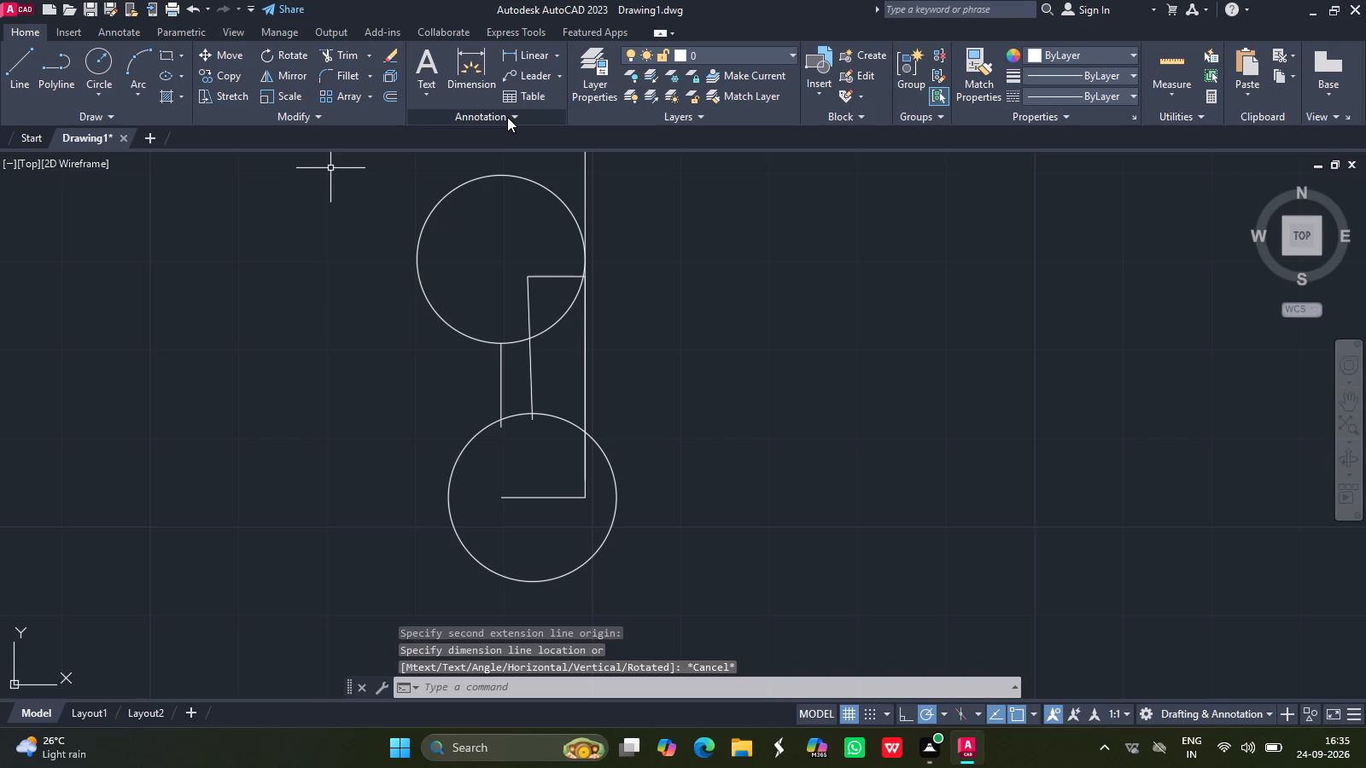
{"action": "left_click", "coordinate": [517, 52]}
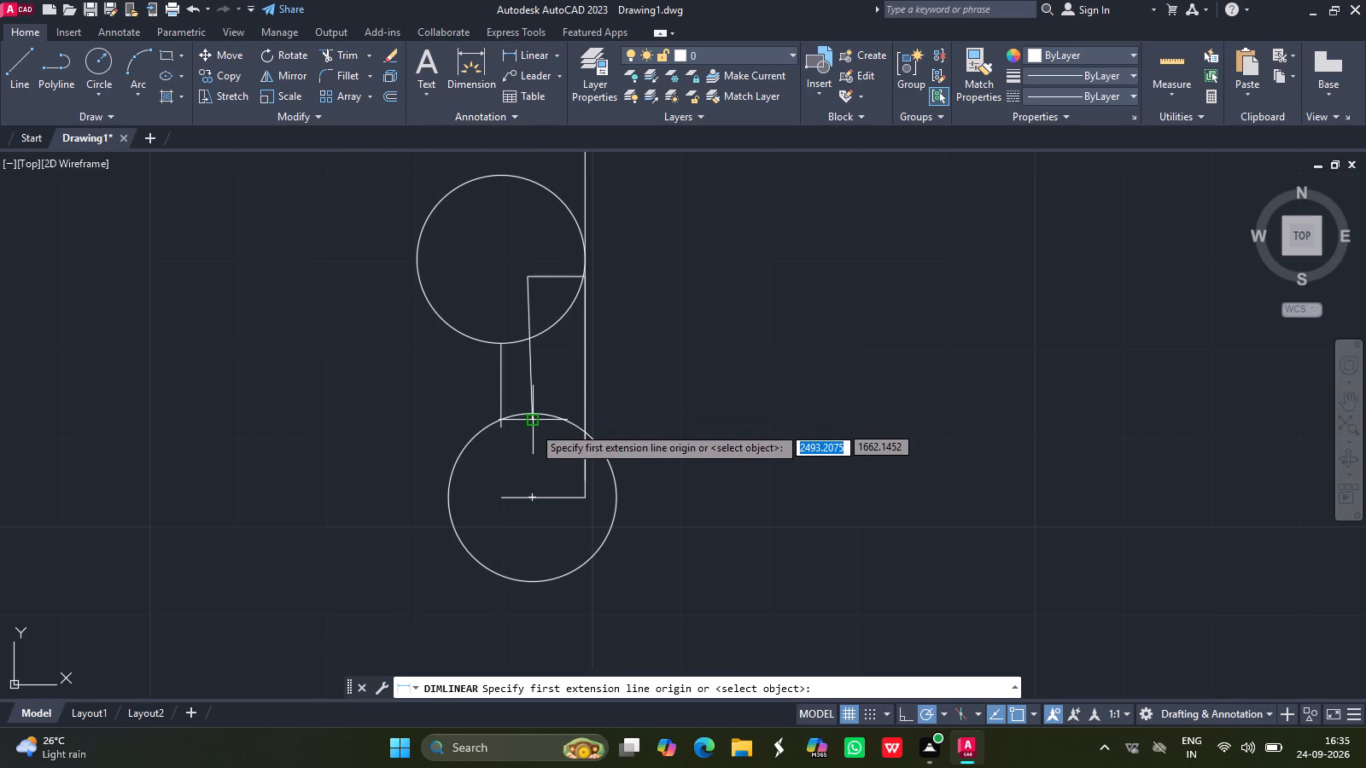
{"action": "left_click_drag", "start_coordinate": [533, 422], "coordinate": [576, 257]}
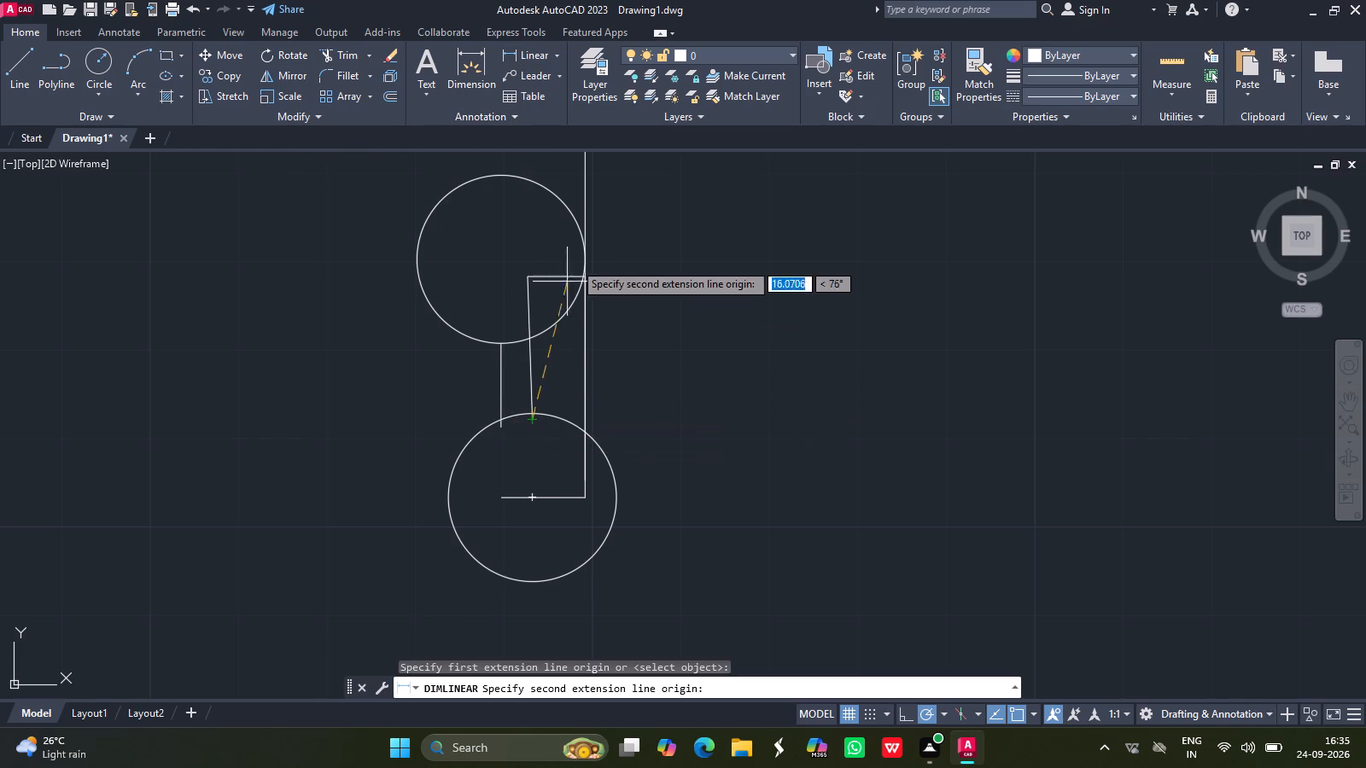
{"action": "left_click_drag", "start_coordinate": [576, 257], "coordinate": [583, 277]}
{"action": "left_click_drag", "start_coordinate": [583, 277], "coordinate": [598, 434]}
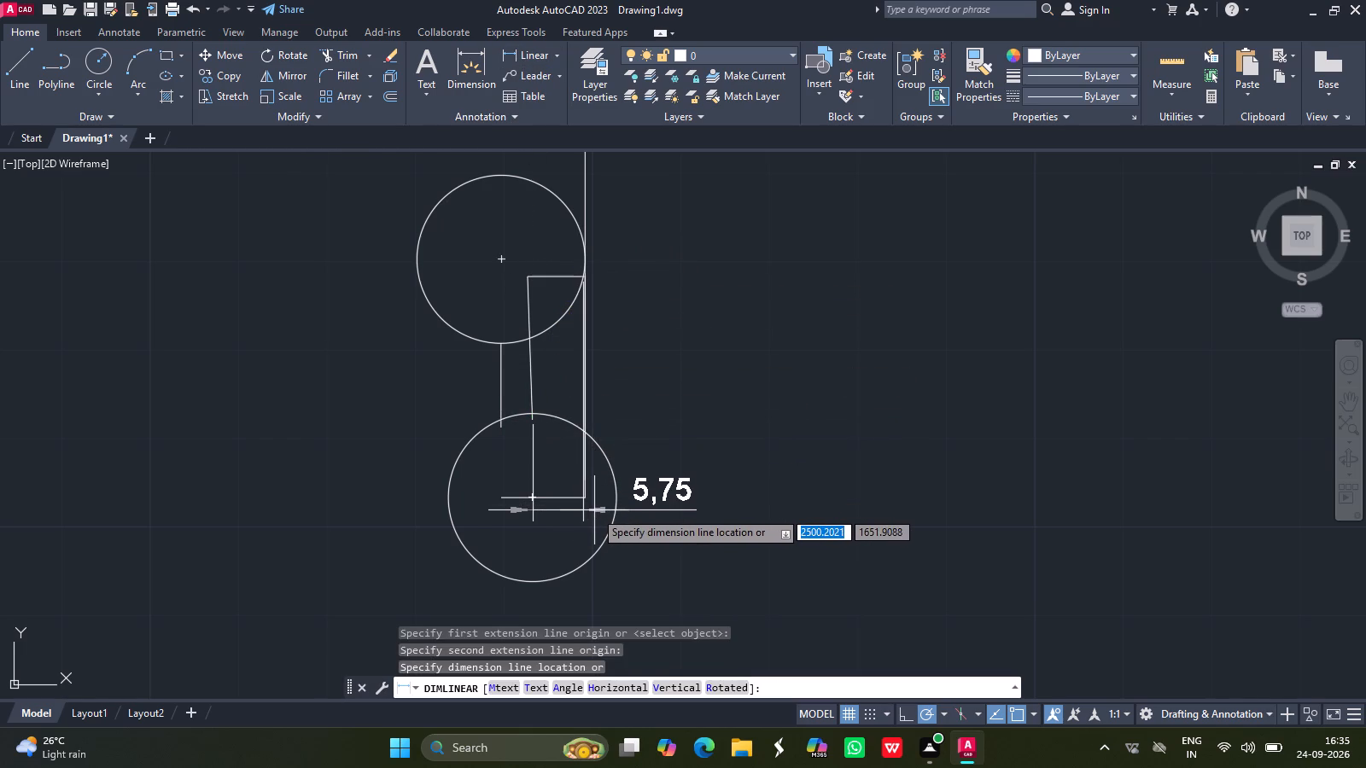
{"action": "key", "text": "Escape"}
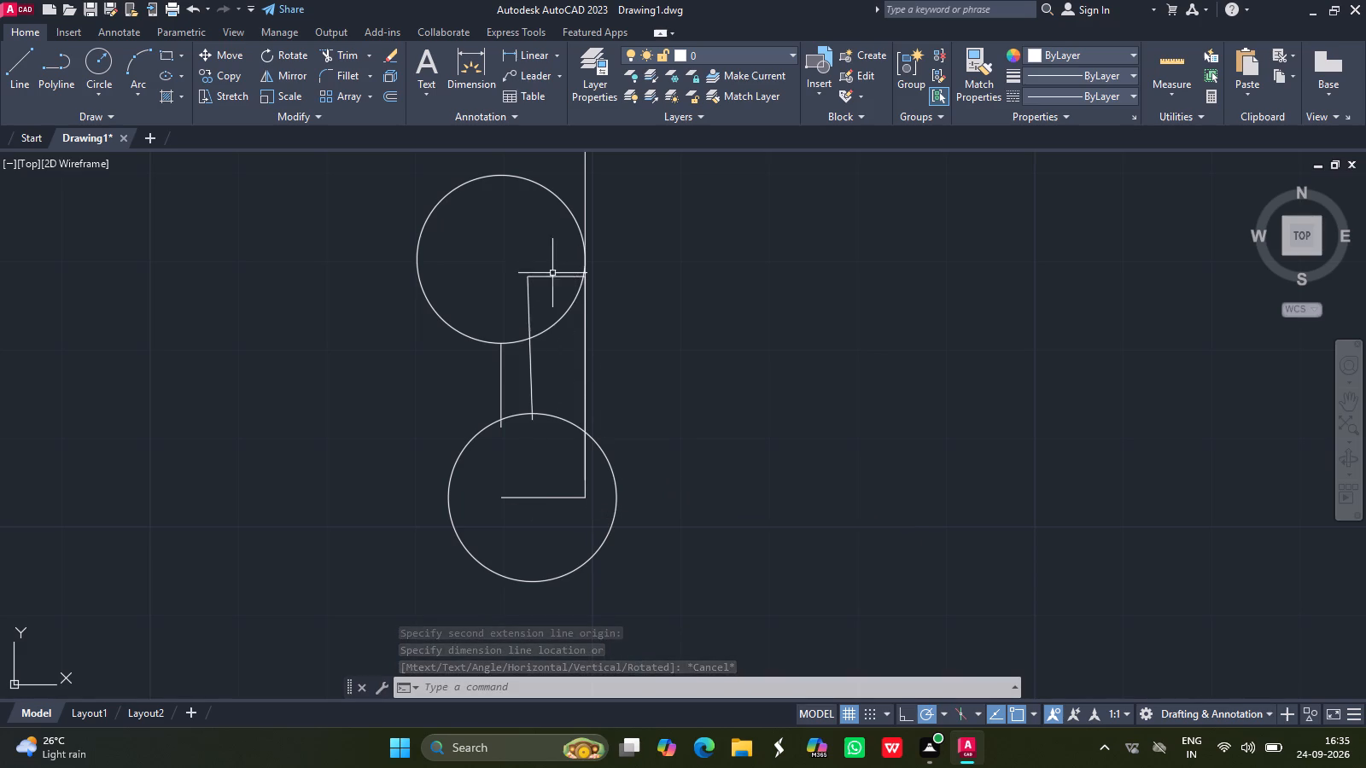
Measure the short horizontal line inside the upper circle, from its left end towards the long vertical line.
{"action": "left_click", "coordinate": [521, 54]}
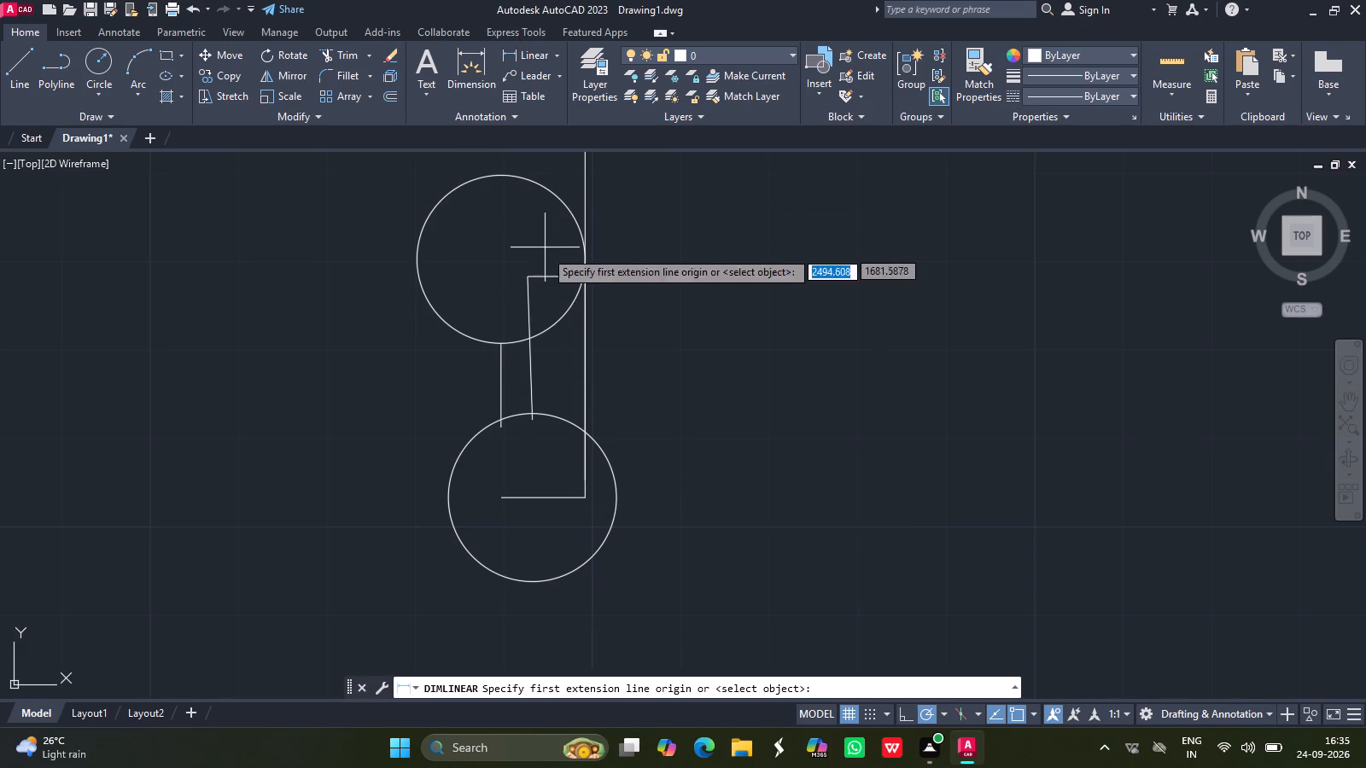
{"action": "left_click_drag", "start_coordinate": [526, 278], "coordinate": [586, 279]}
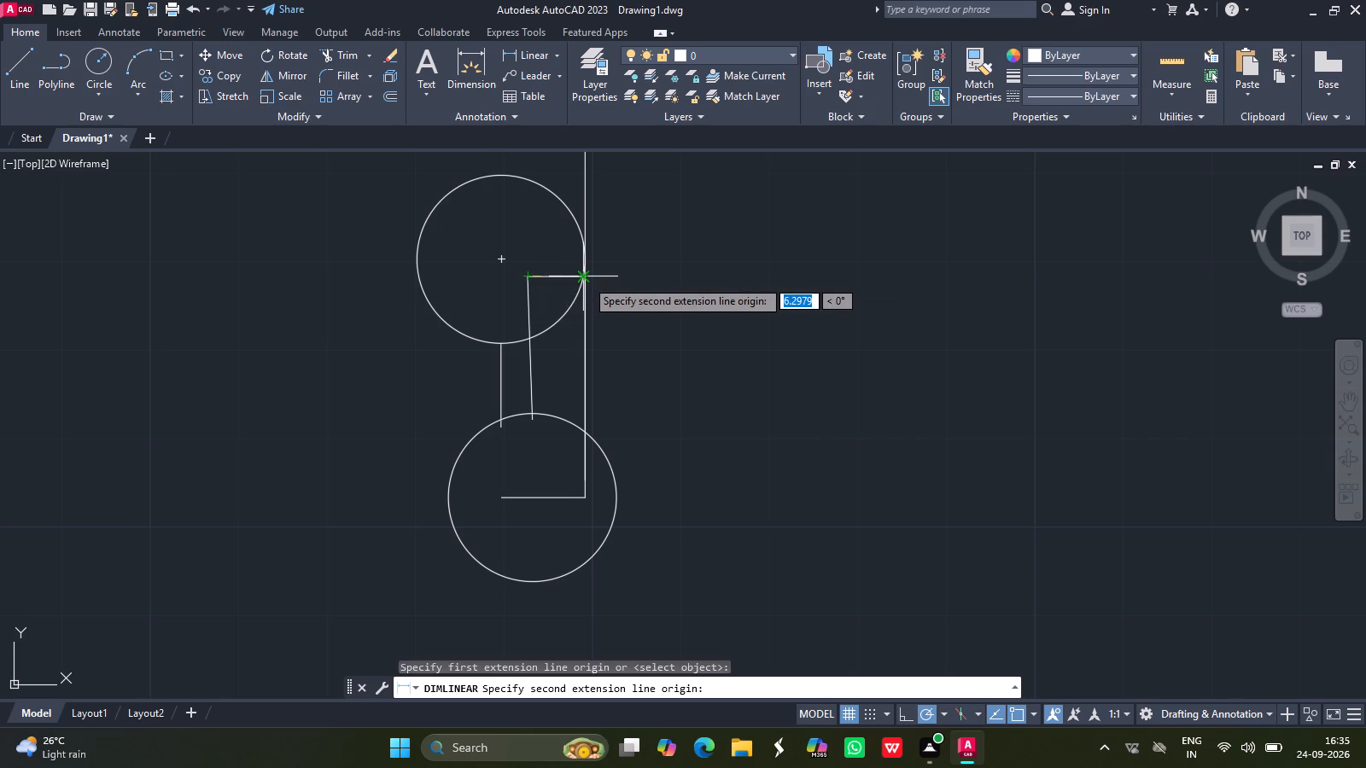
{"action": "left_click_drag", "start_coordinate": [586, 279], "coordinate": [584, 268]}
{"action": "key", "text": "Escape"}
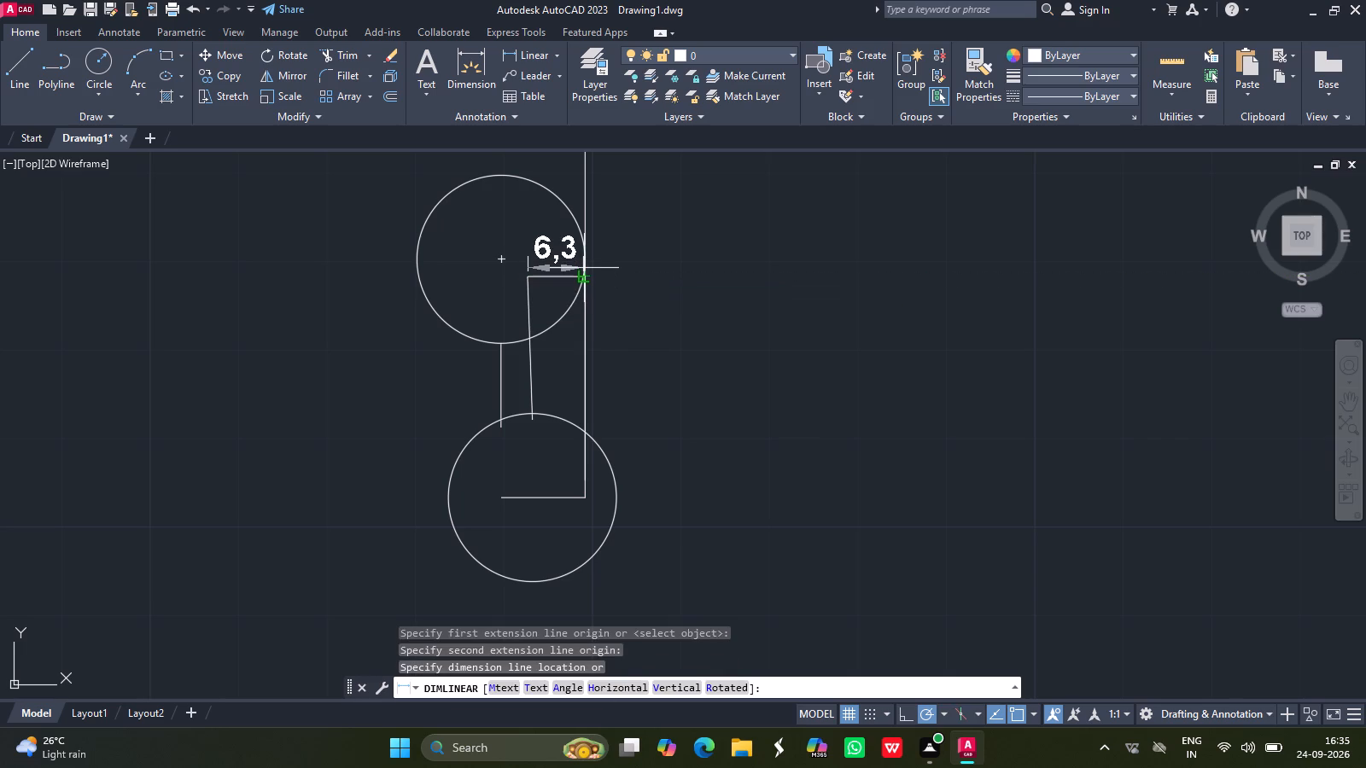
Erase the short horizontal line inside the upper circle and the slanted line attached to its left end.
{"action": "left_click_drag", "start_coordinate": [566, 276], "coordinate": [528, 309]}
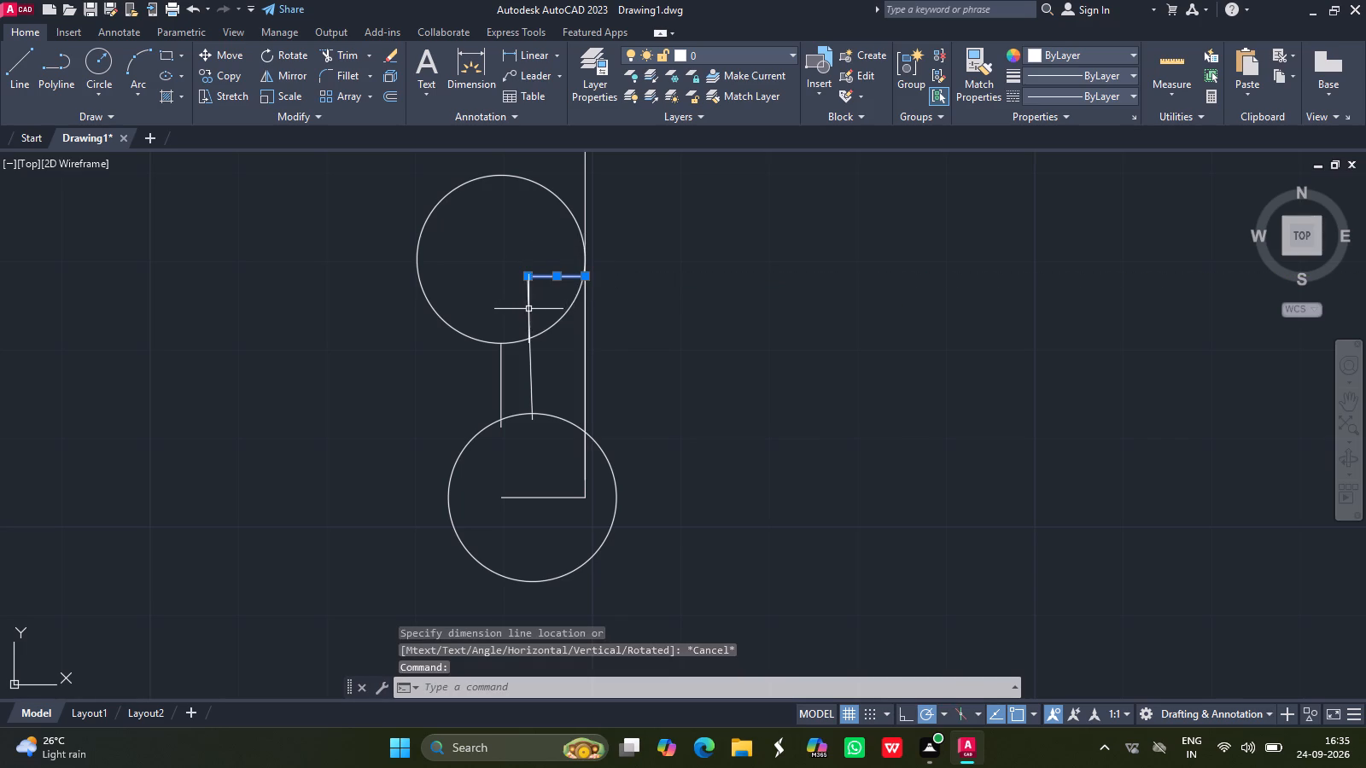
{"action": "left_click_drag", "start_coordinate": [528, 309], "coordinate": [528, 308]}
{"action": "left_click", "coordinate": [528, 308]}
{"action": "key", "text": "Delete"}
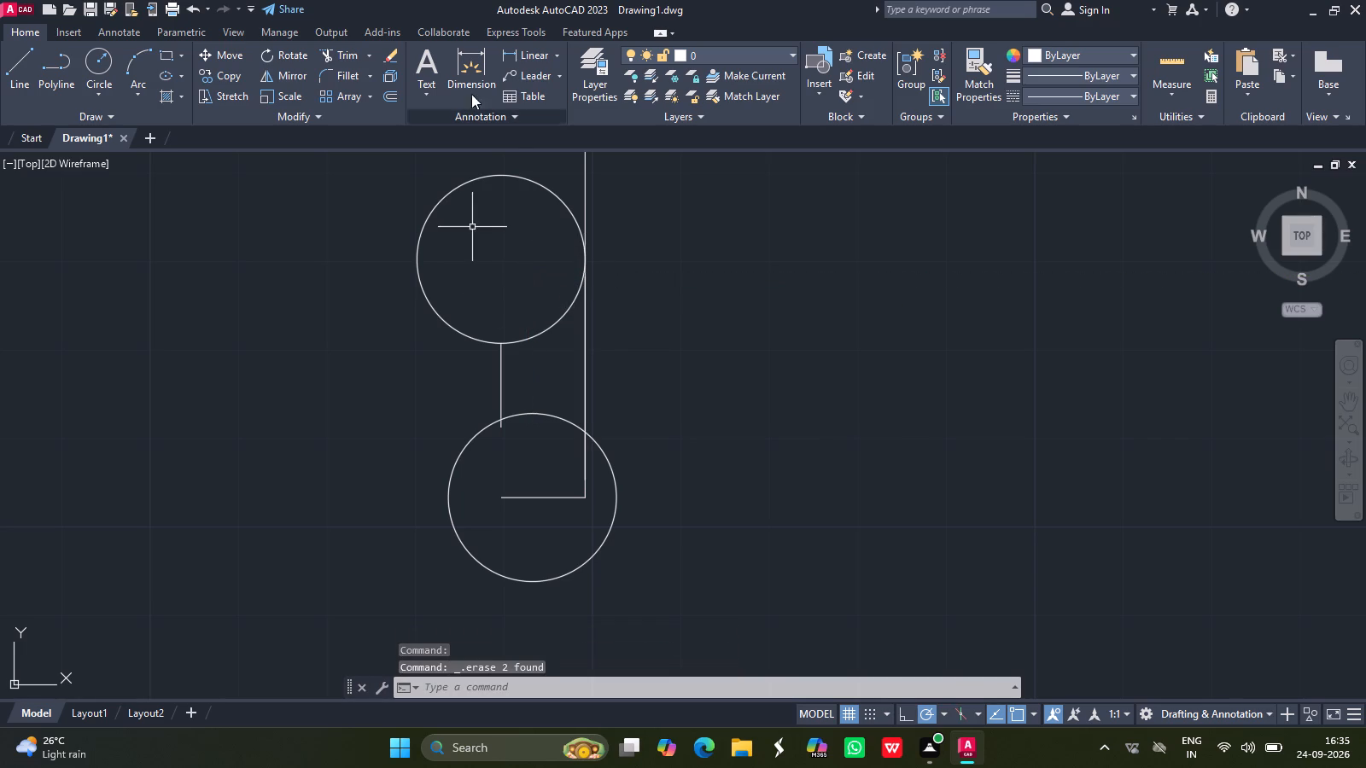
Draw a line 6.5 units leftward from just below the upper circle's right quadrant and continue it straight down to the lower circle's edge.
{"action": "left_click", "coordinate": [17, 74]}
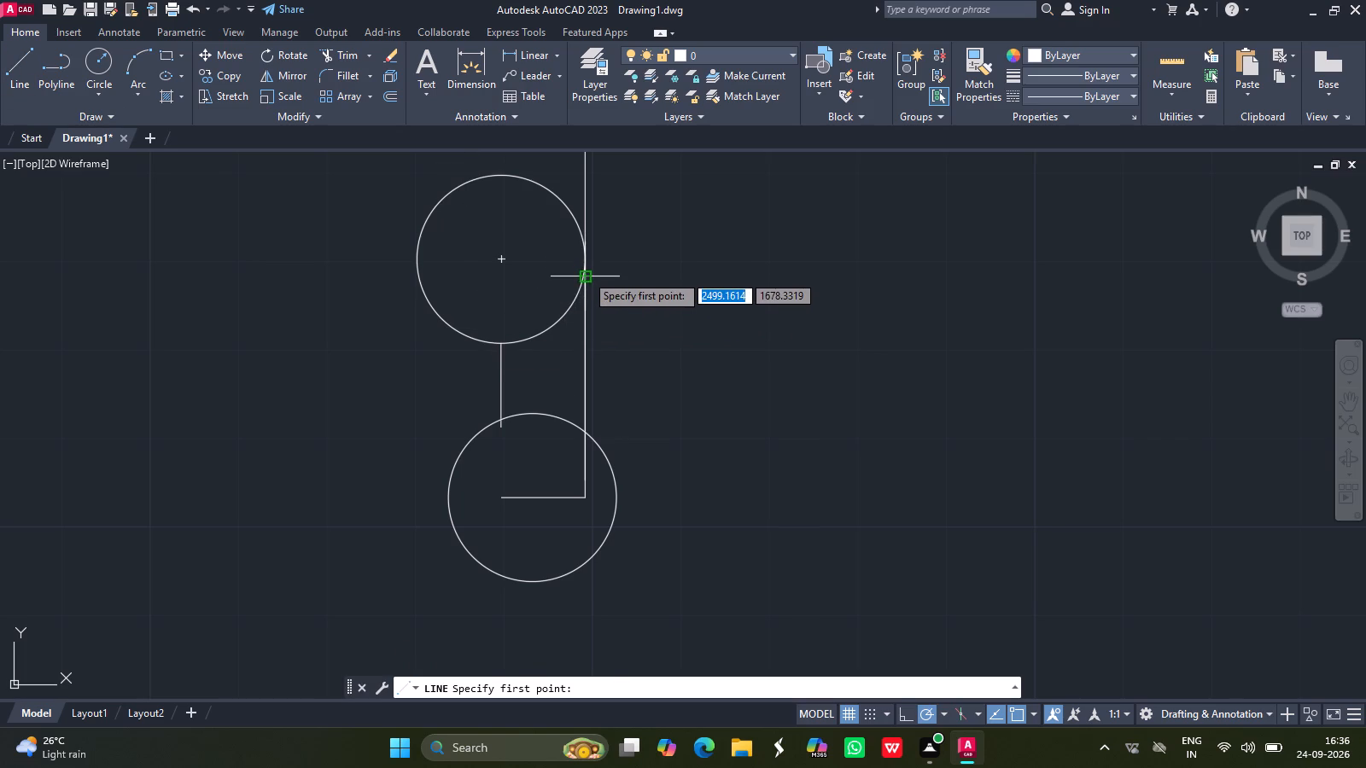
{"action": "left_click_drag", "start_coordinate": [586, 274], "coordinate": [534, 272]}
{"action": "type", "text": "6.5"}
{"action": "key", "text": "Return"}
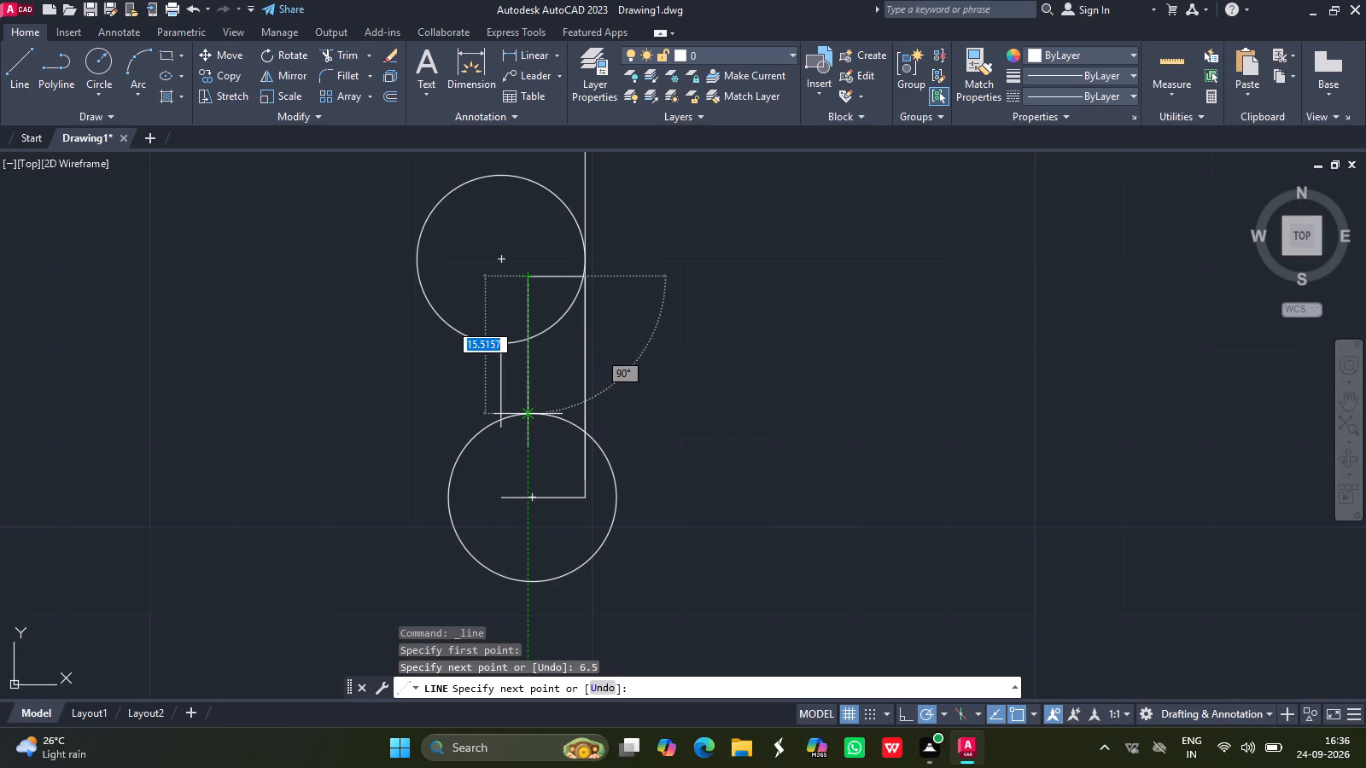
{"action": "left_click", "coordinate": [528, 410]}
{"action": "key", "text": "Return"}
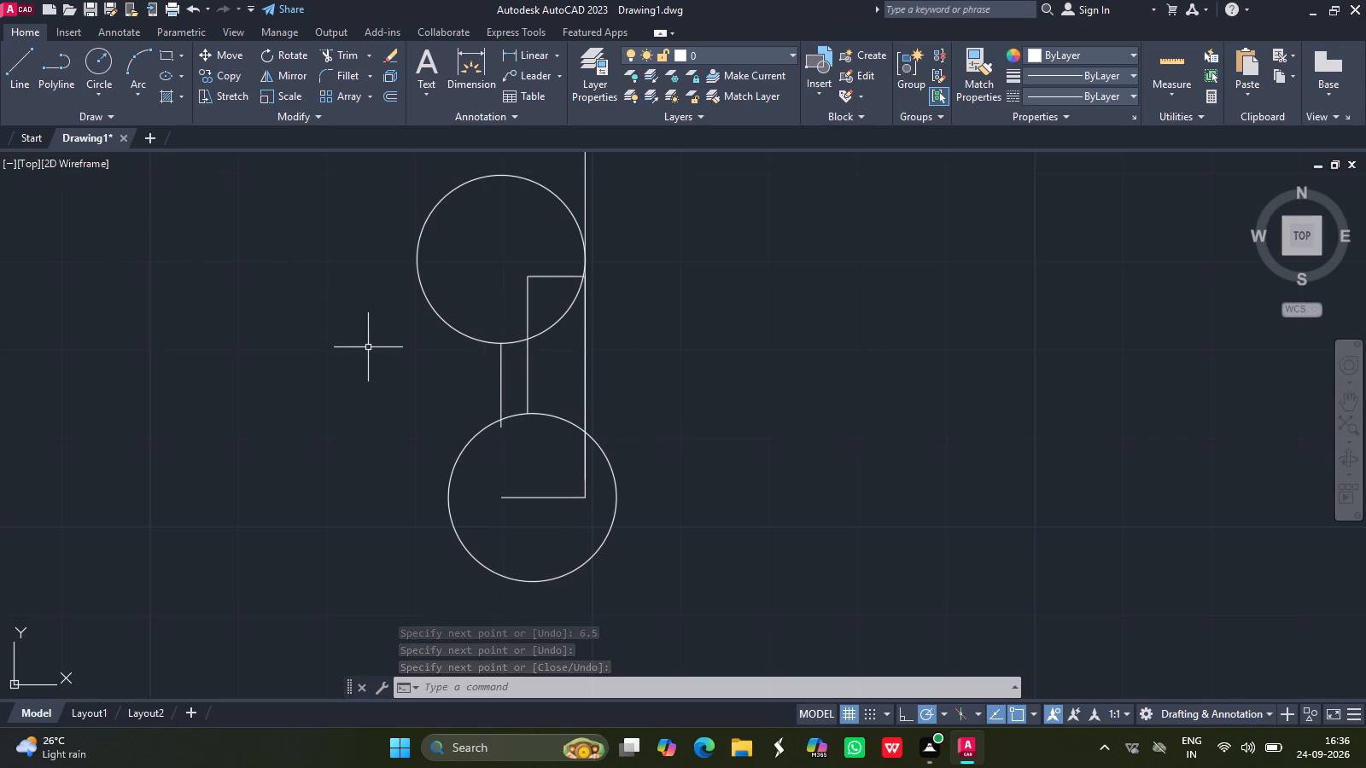
Extend the new vertical line down to the 9.5-unit horizontal line inside the lower circle.
{"action": "type", "text": "ex"}
{"action": "key", "text": "t"}
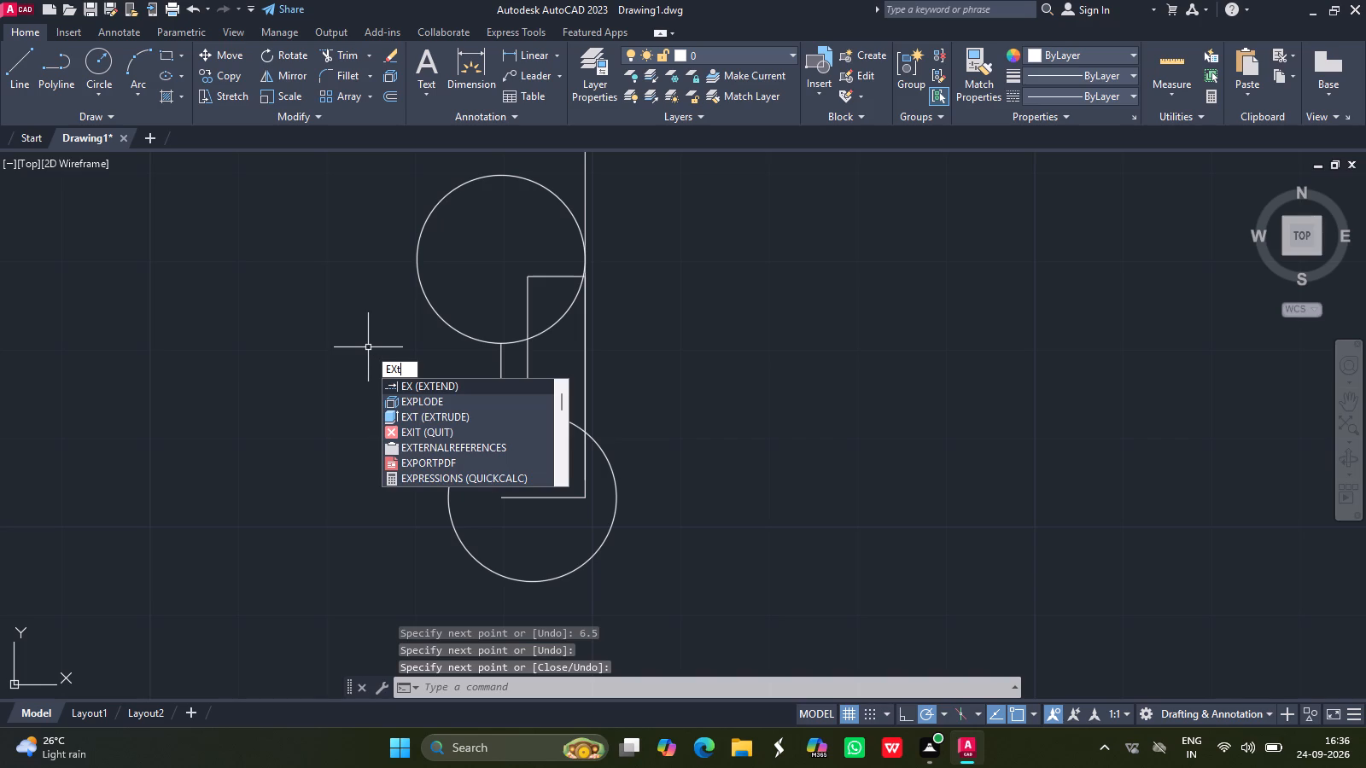
{"action": "left_click", "coordinate": [423, 397]}
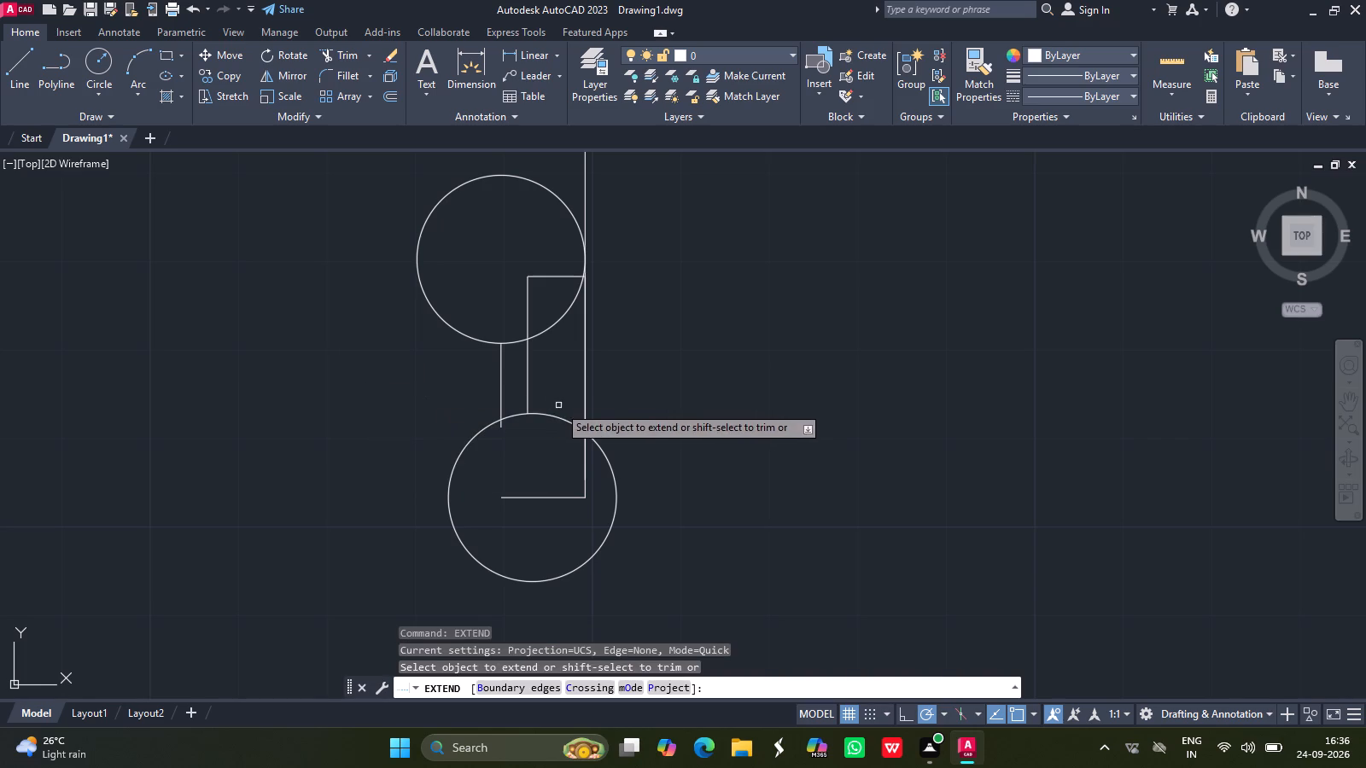
{"action": "left_click", "coordinate": [526, 399]}
{"action": "key", "text": "Return"}
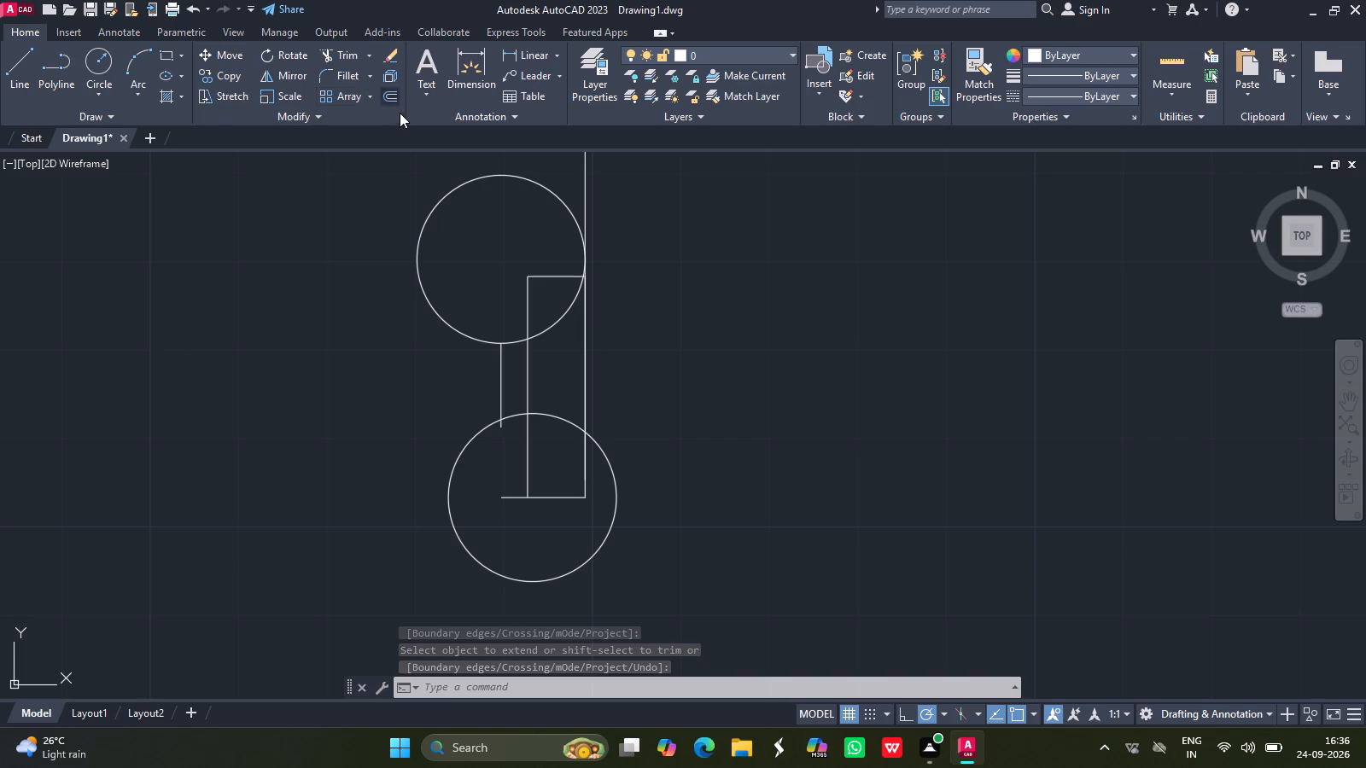
{"action": "left_click", "coordinate": [339, 55]}
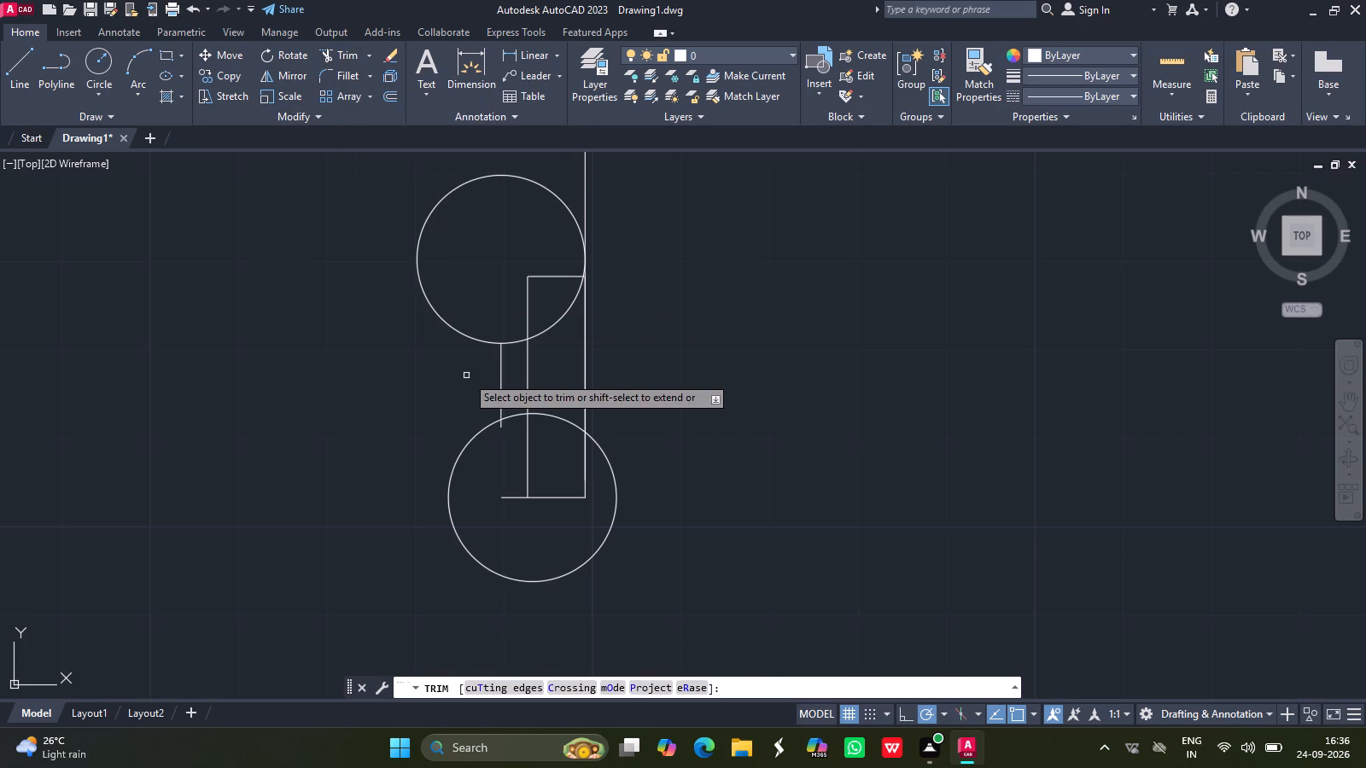
{"action": "key", "text": "Escape"}
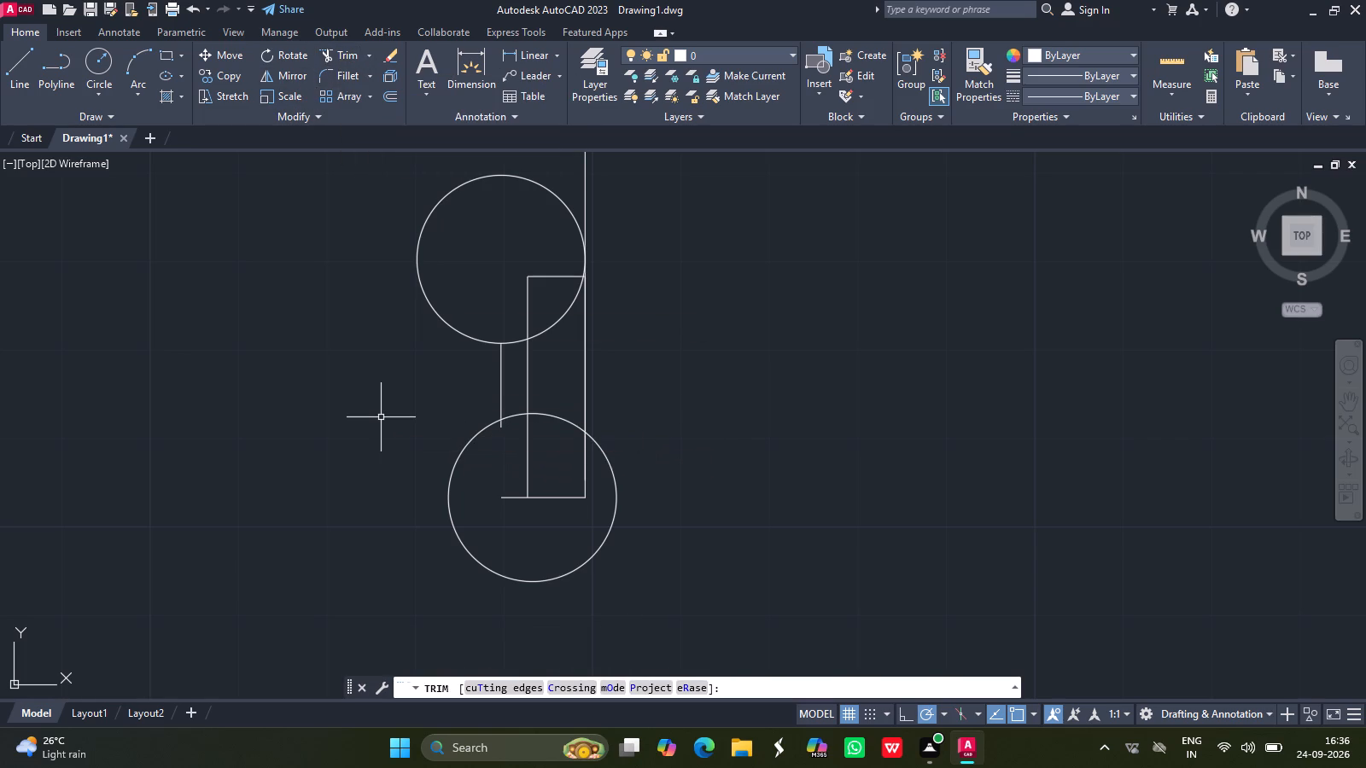
Move the lower circle by its centre onto the lower end of the extended vertical line.
{"action": "left_click", "coordinate": [468, 449]}
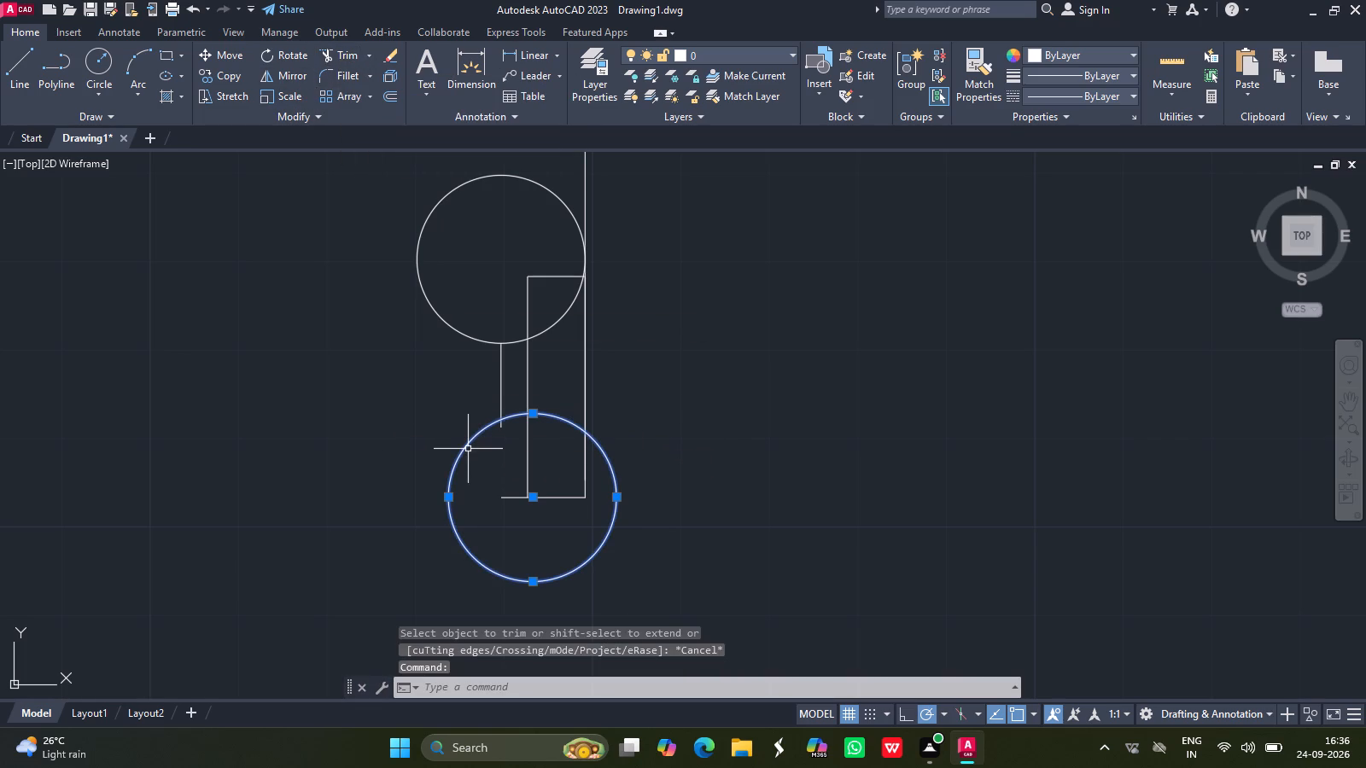
{"action": "type", "text": "move"}
{"action": "key", "text": "Return"}
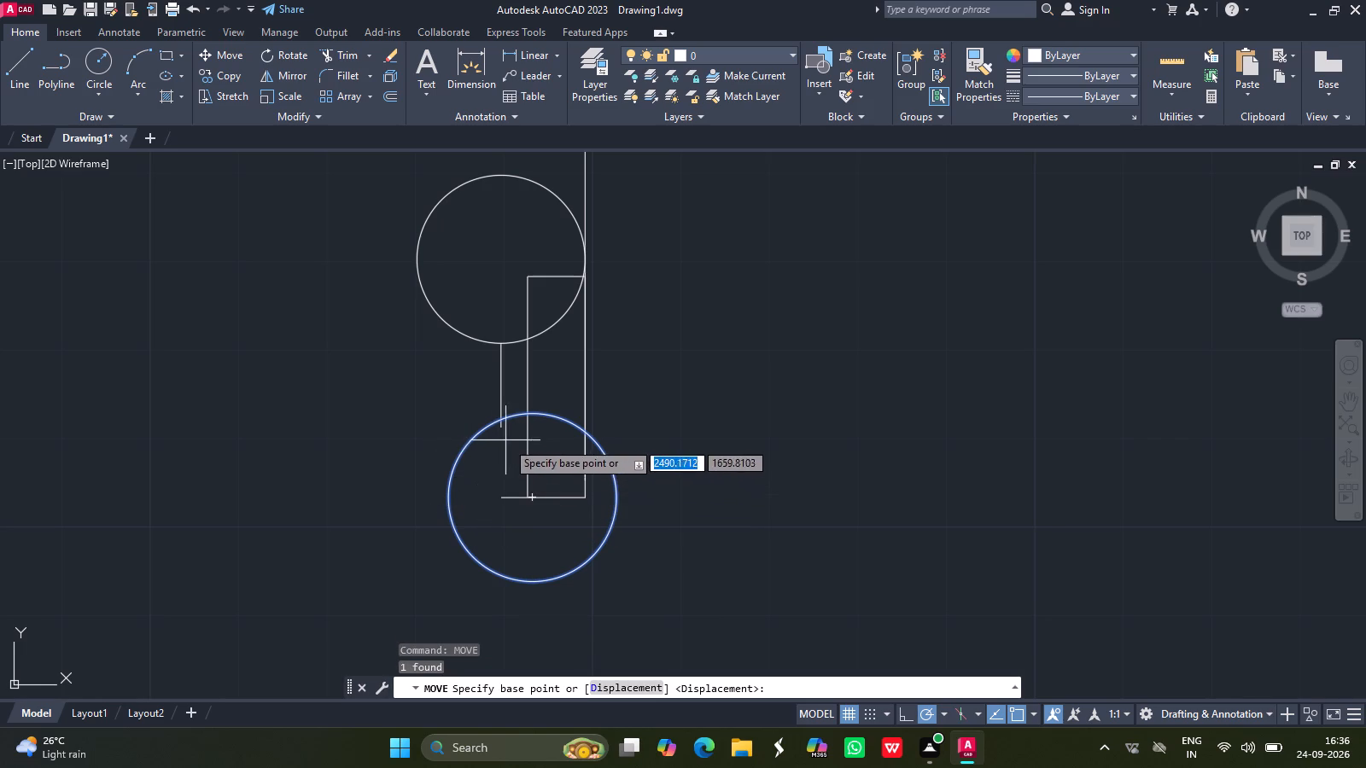
{"action": "left_click", "coordinate": [532, 493]}
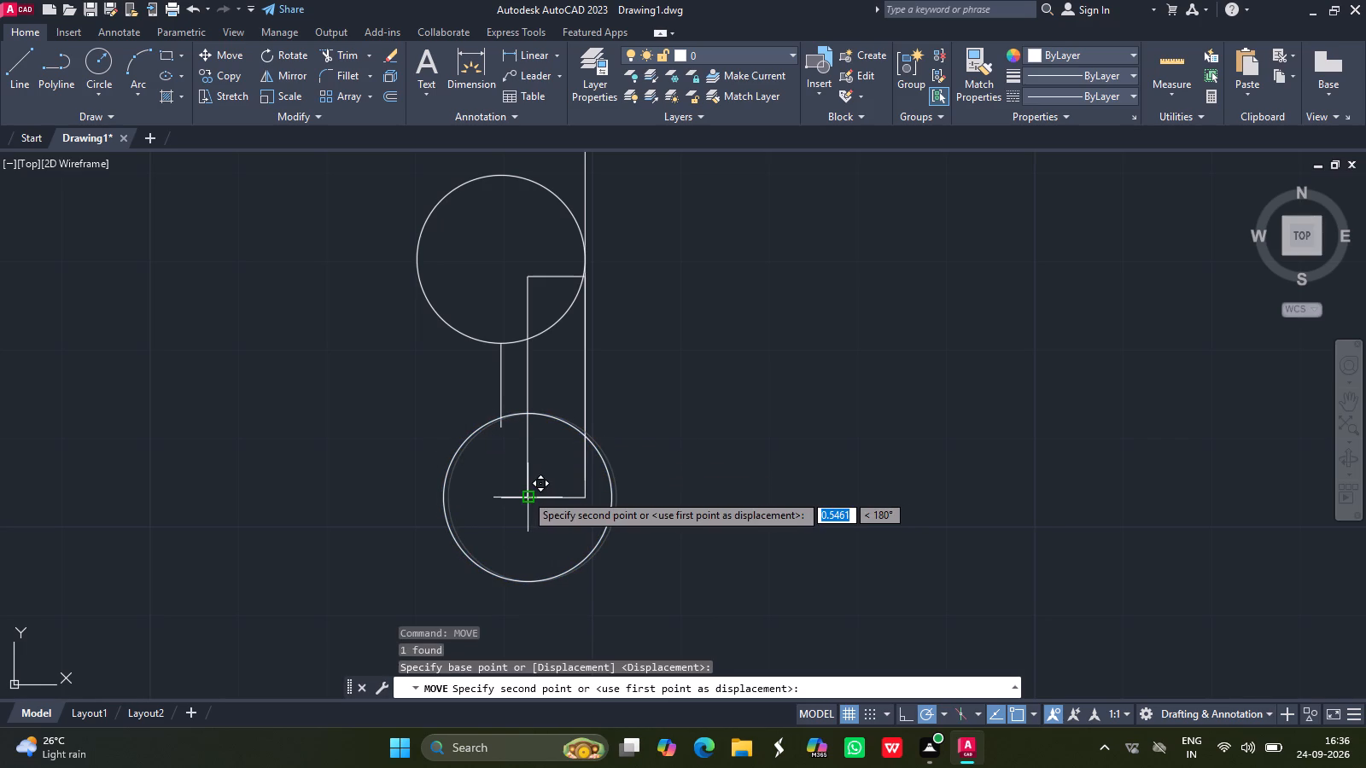
{"action": "left_click", "coordinate": [525, 493]}
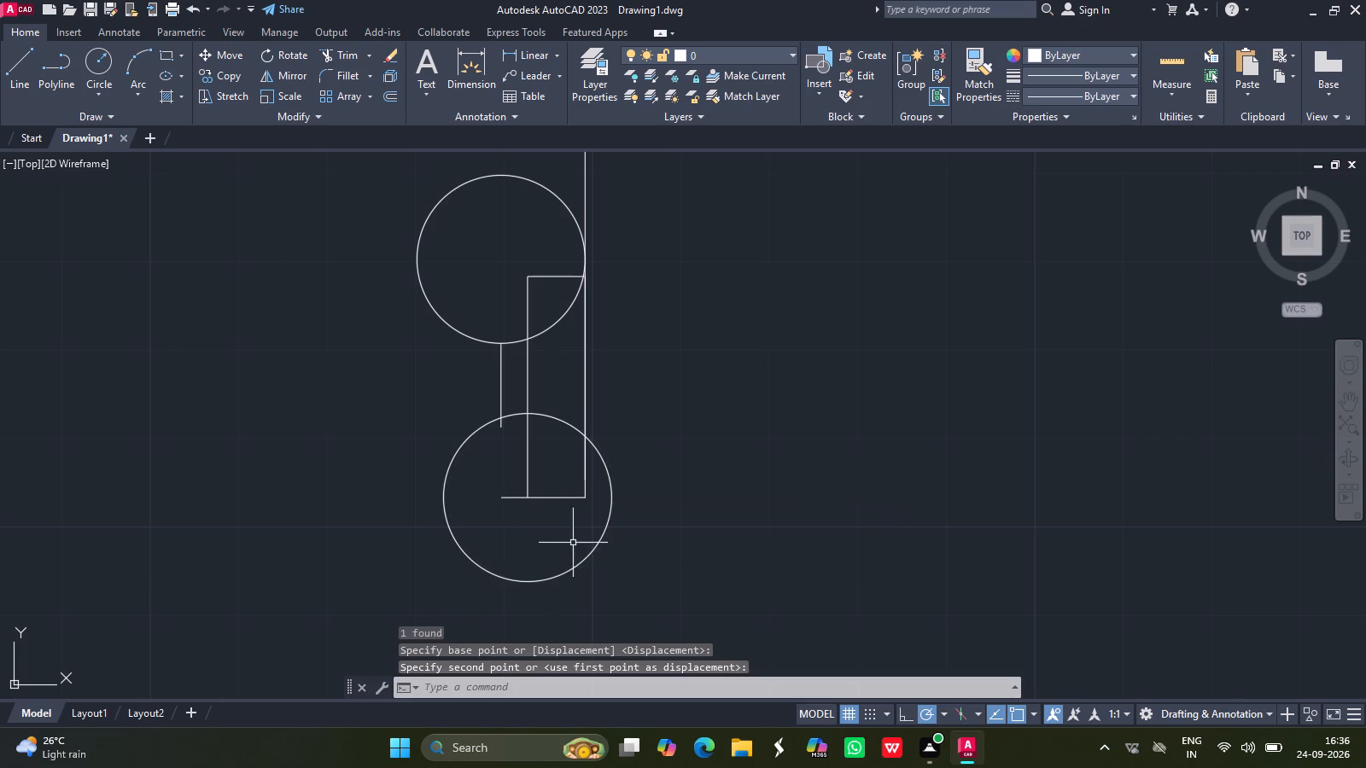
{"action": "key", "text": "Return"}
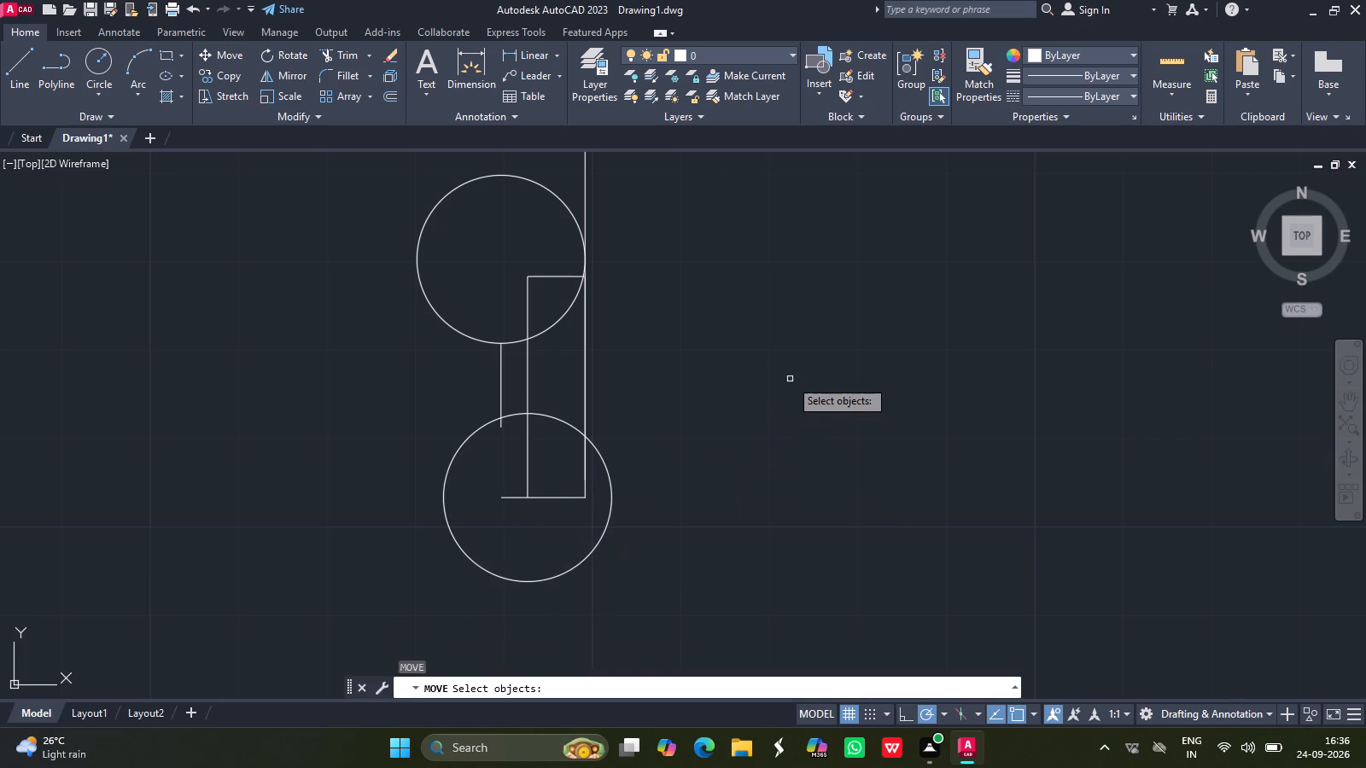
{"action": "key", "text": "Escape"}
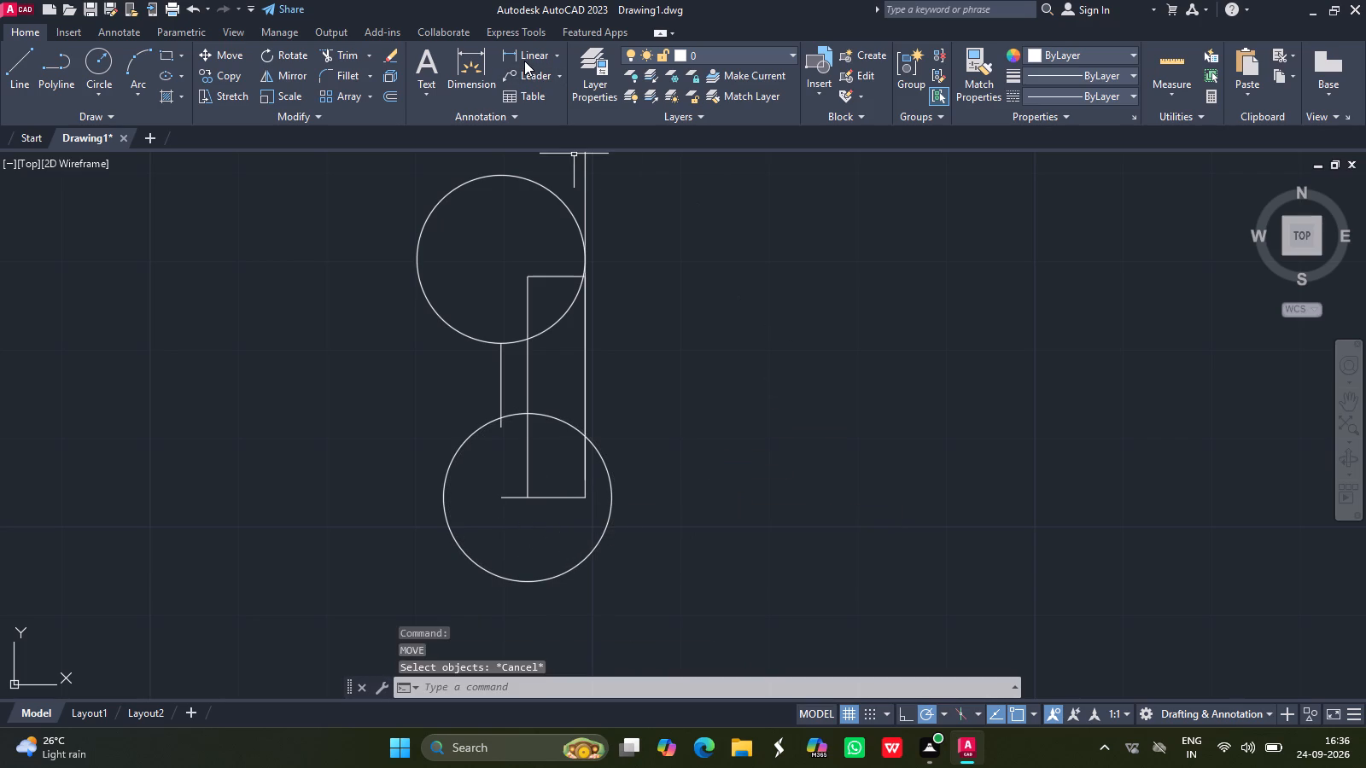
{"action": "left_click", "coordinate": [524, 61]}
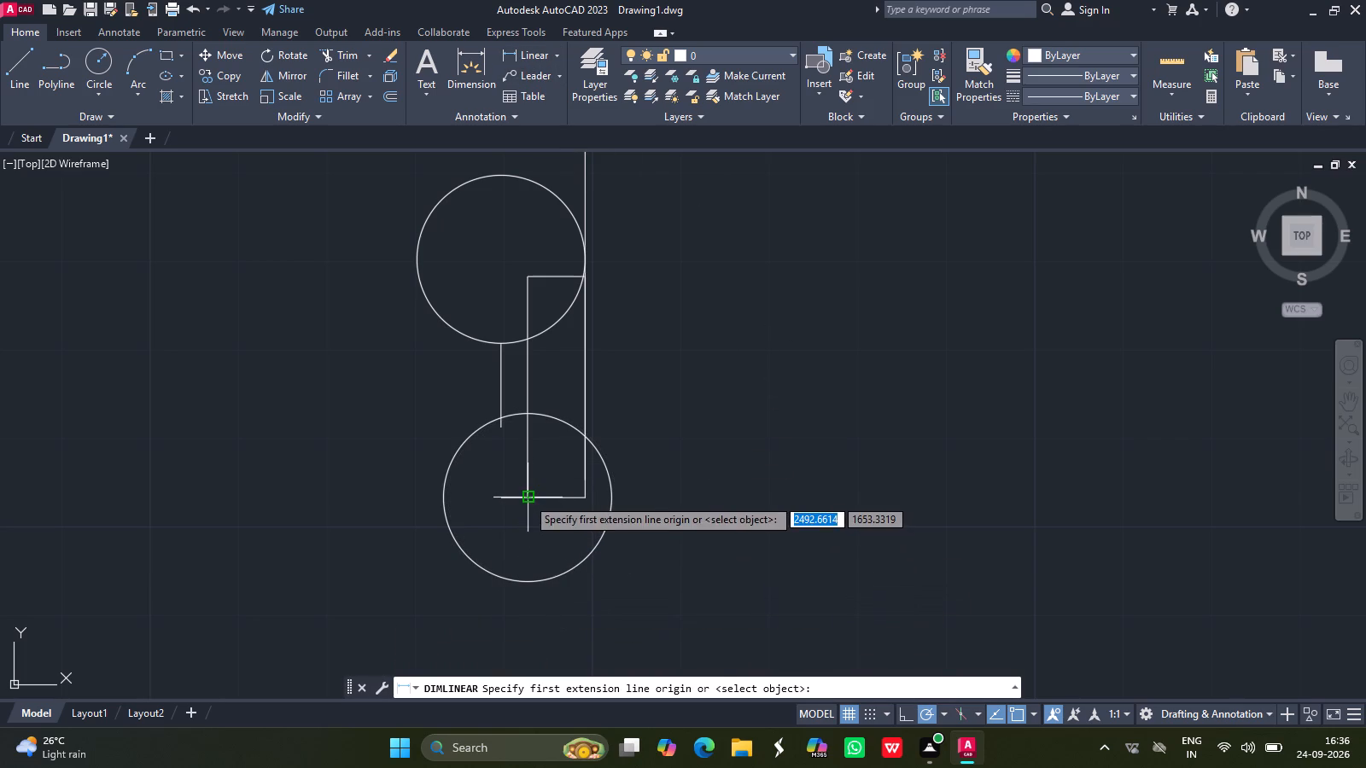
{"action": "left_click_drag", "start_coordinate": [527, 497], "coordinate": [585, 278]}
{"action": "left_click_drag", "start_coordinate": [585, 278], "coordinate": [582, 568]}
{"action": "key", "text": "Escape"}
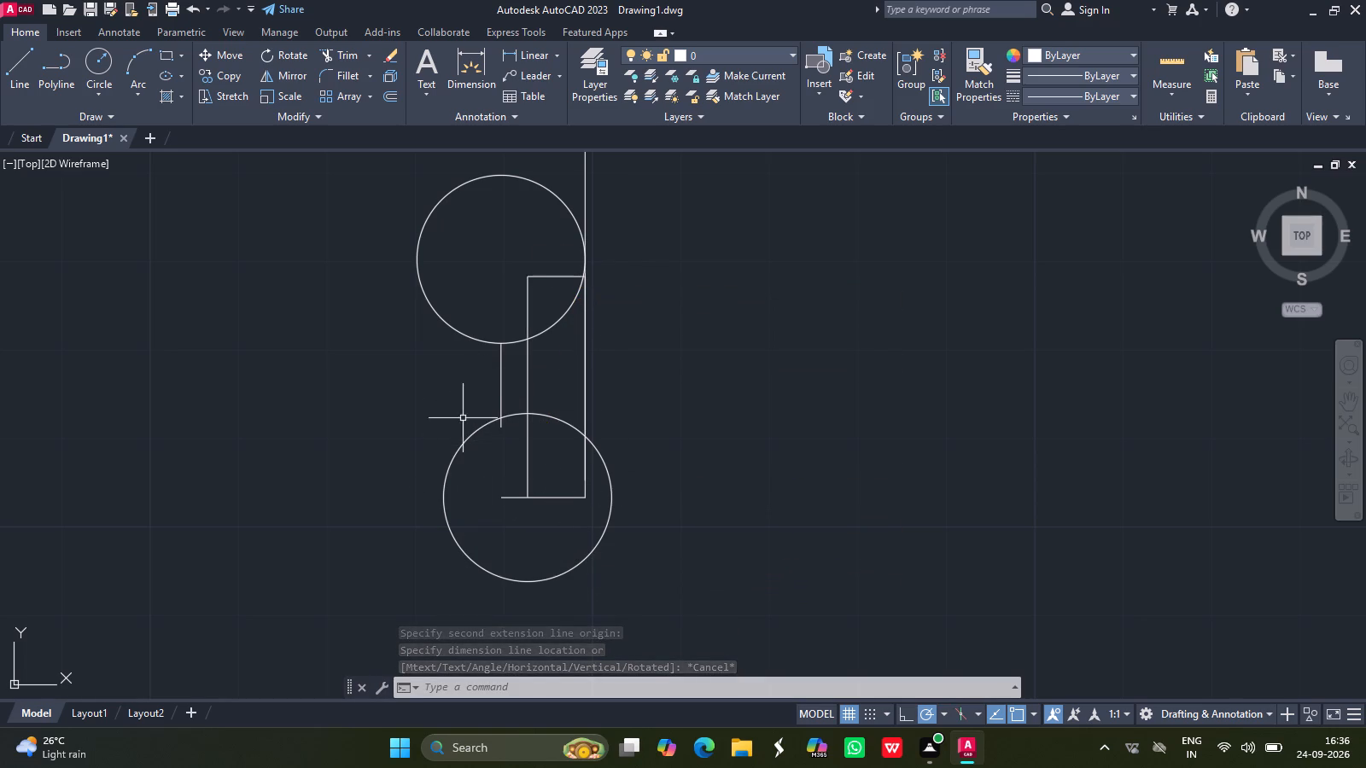
Trim away the short vertical line between the circles, the line pieces inside the lower circle left of the arm, and the arc crossing the arm.
{"action": "left_click", "coordinate": [340, 57]}
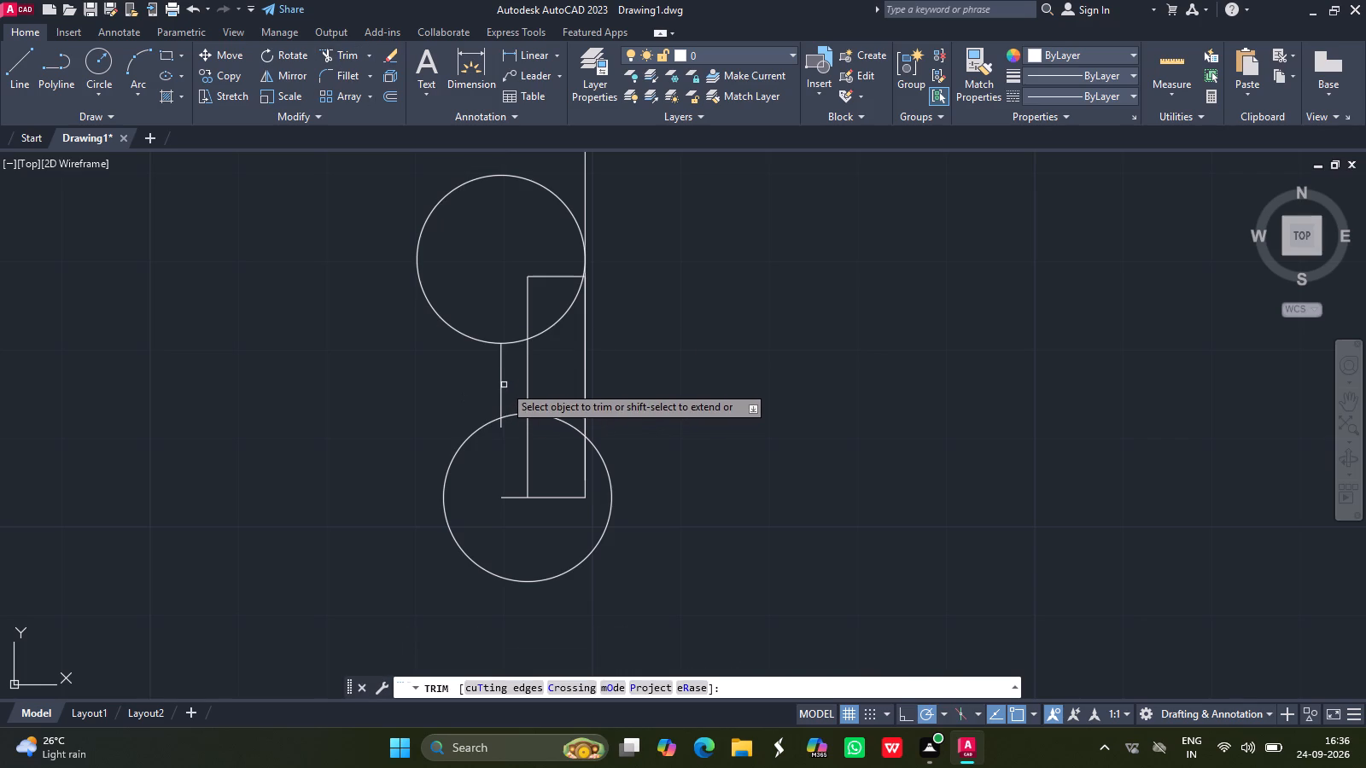
{"action": "left_click", "coordinate": [501, 382]}
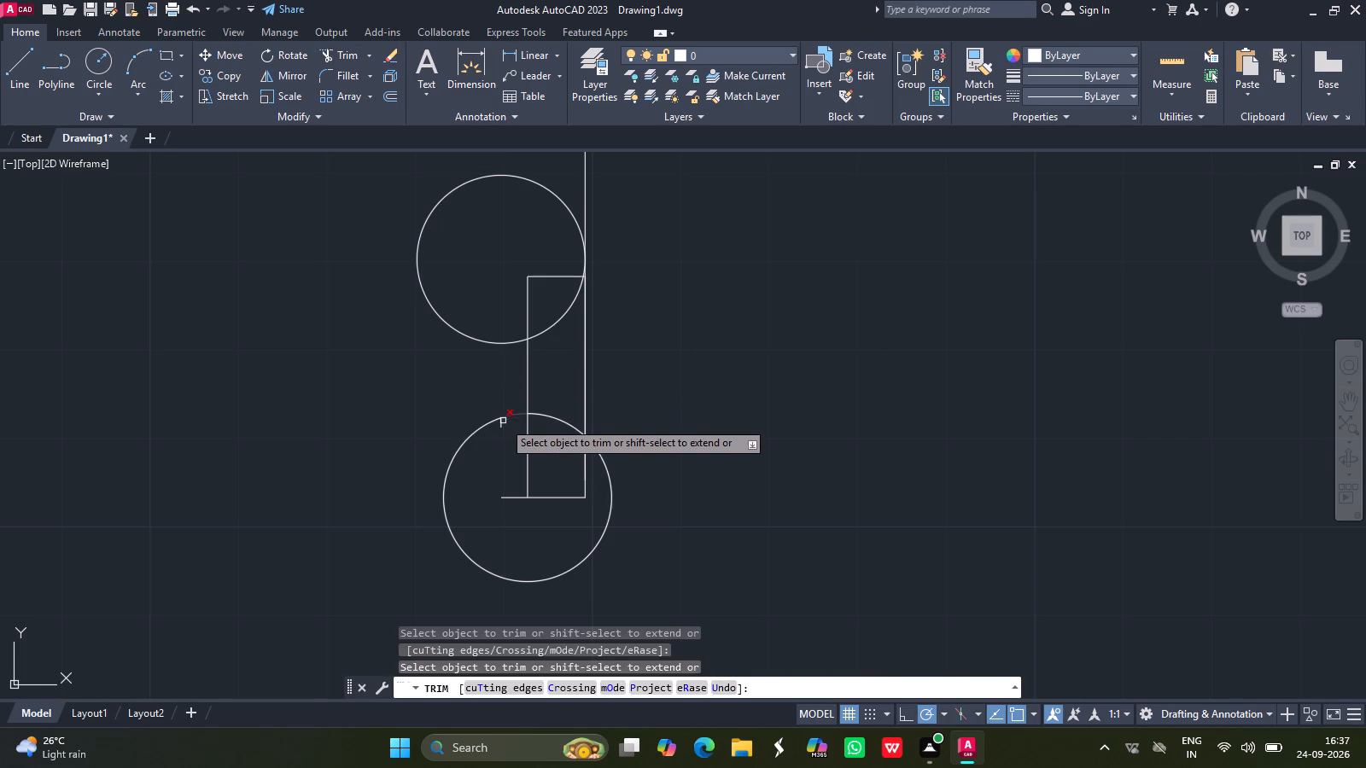
{"action": "left_click", "coordinate": [502, 423]}
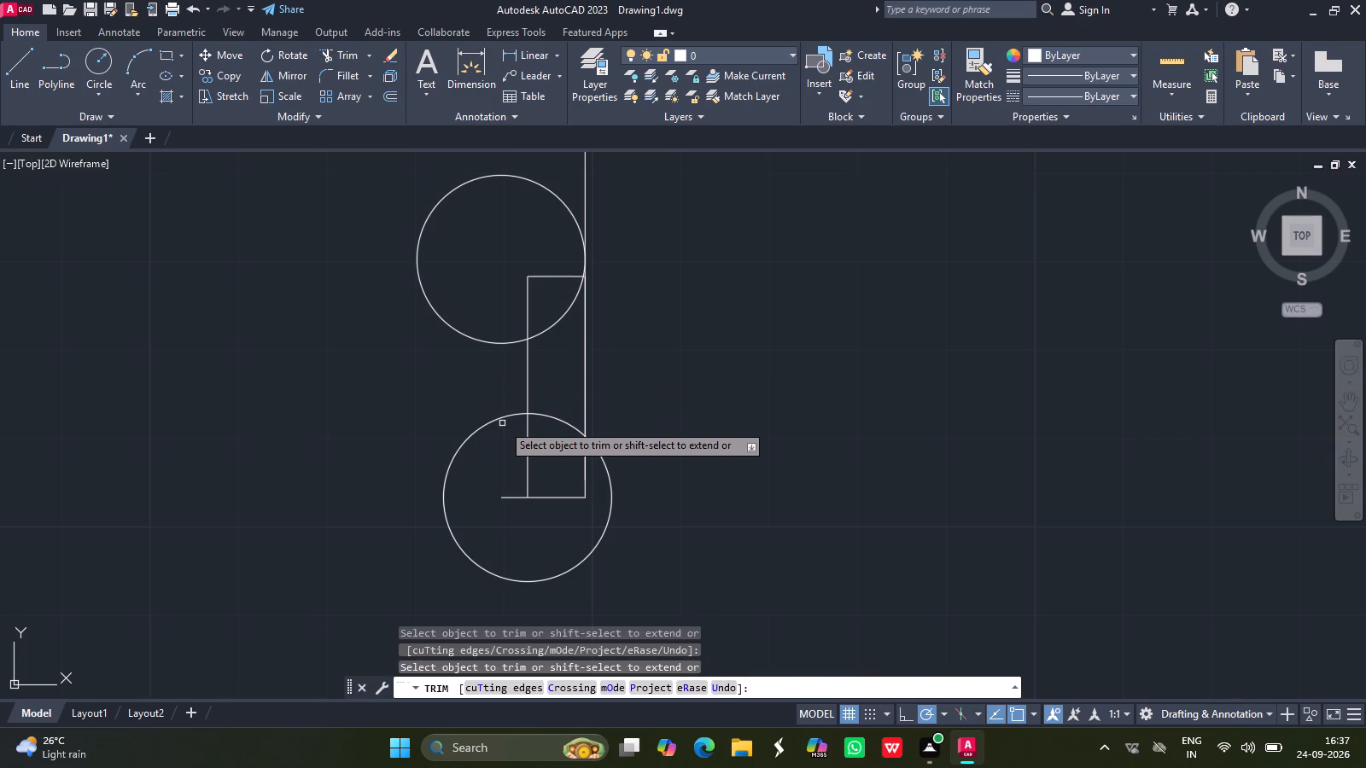
{"action": "left_click", "coordinate": [512, 500]}
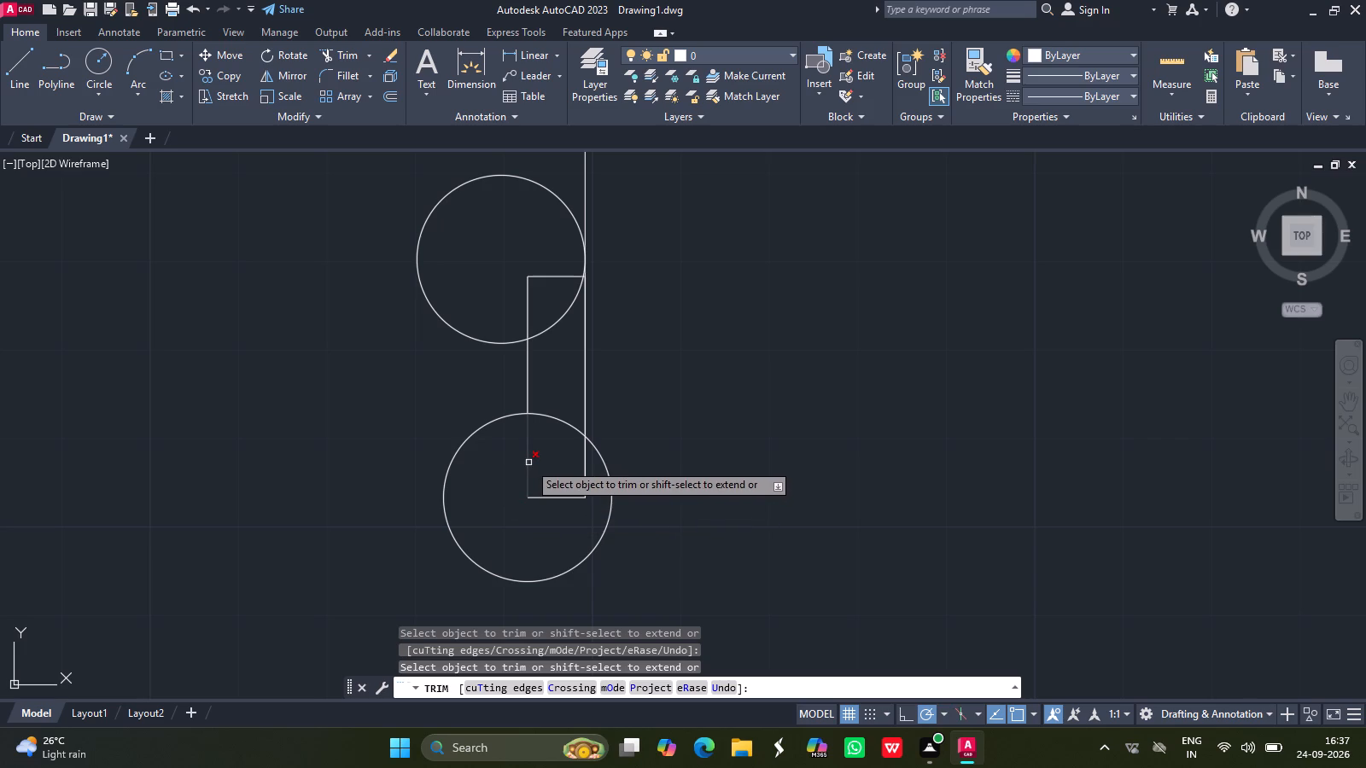
{"action": "left_click", "coordinate": [528, 463]}
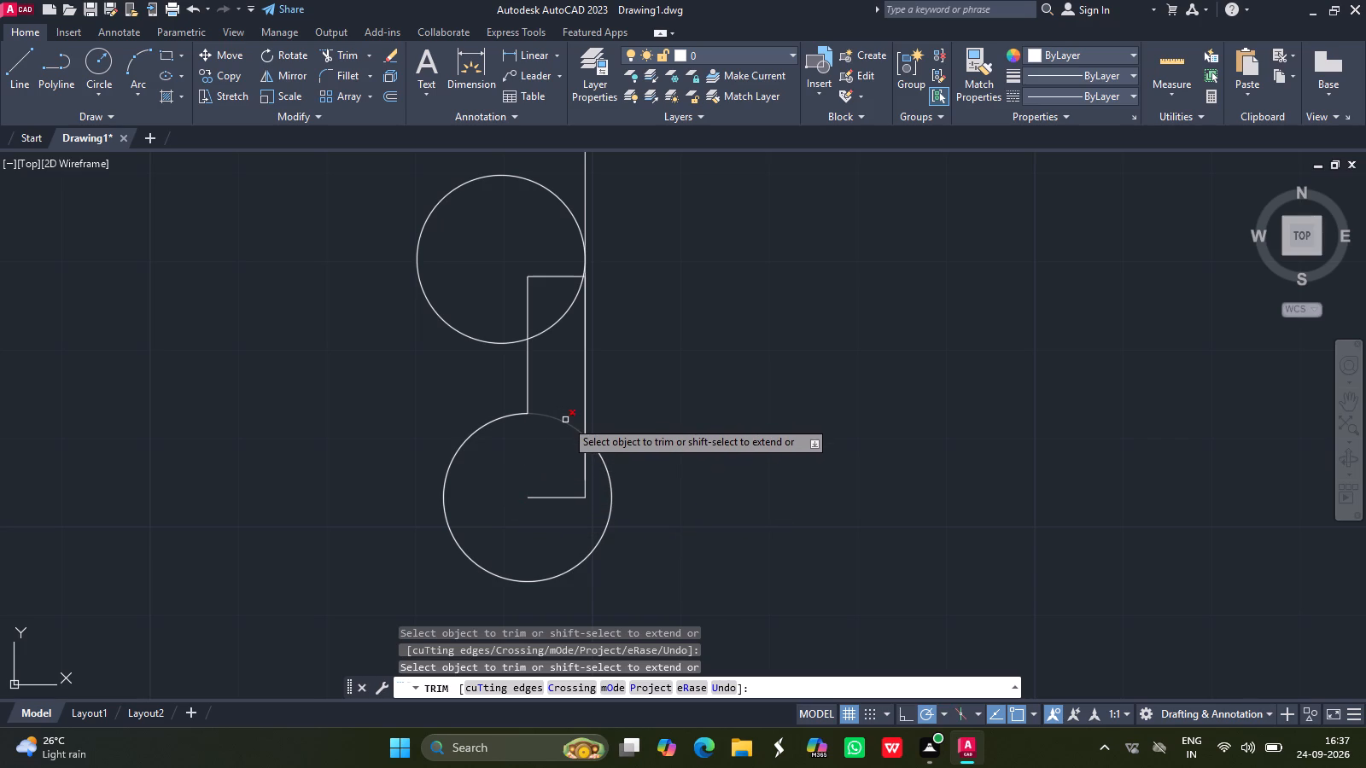
{"action": "left_click_drag", "start_coordinate": [565, 420], "coordinate": [581, 375]}
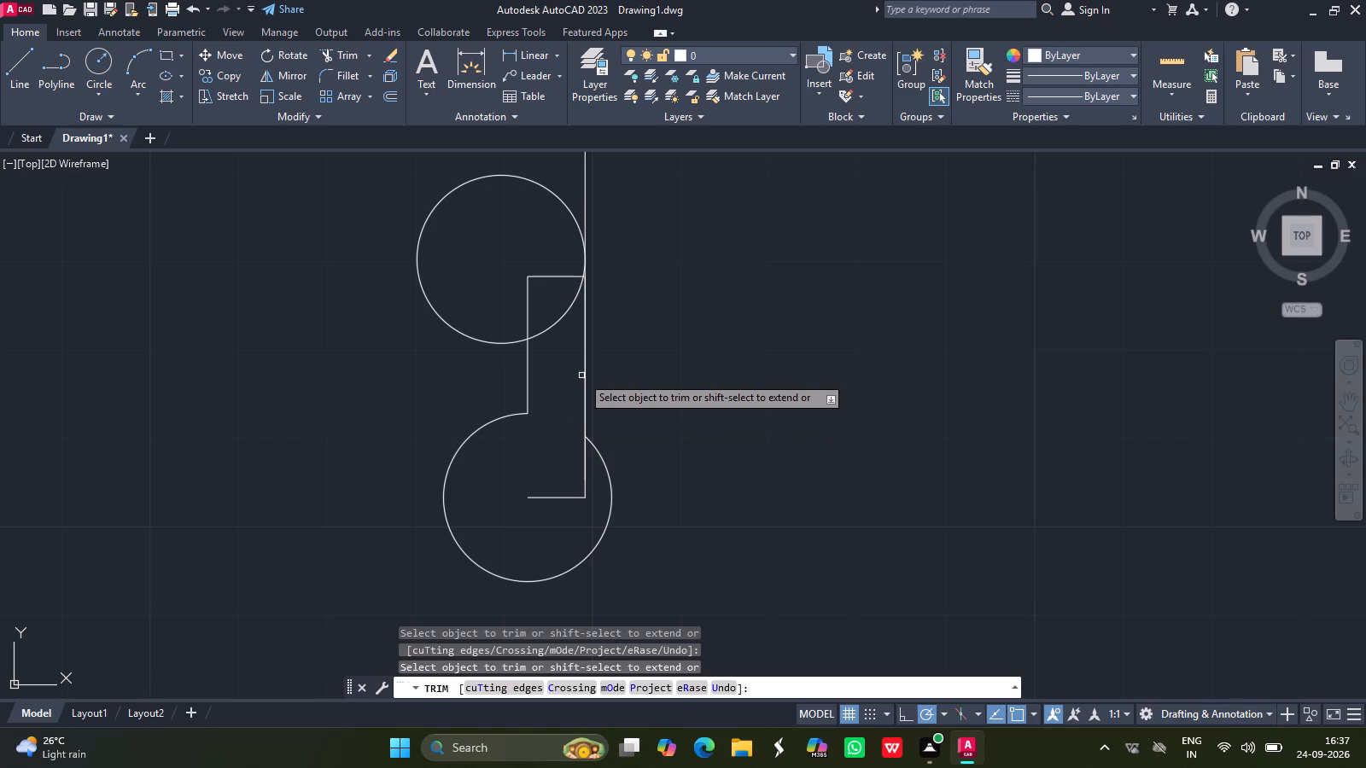
{"action": "left_click_drag", "start_coordinate": [581, 375], "coordinate": [683, 380]}
{"action": "key", "text": "Escape"}
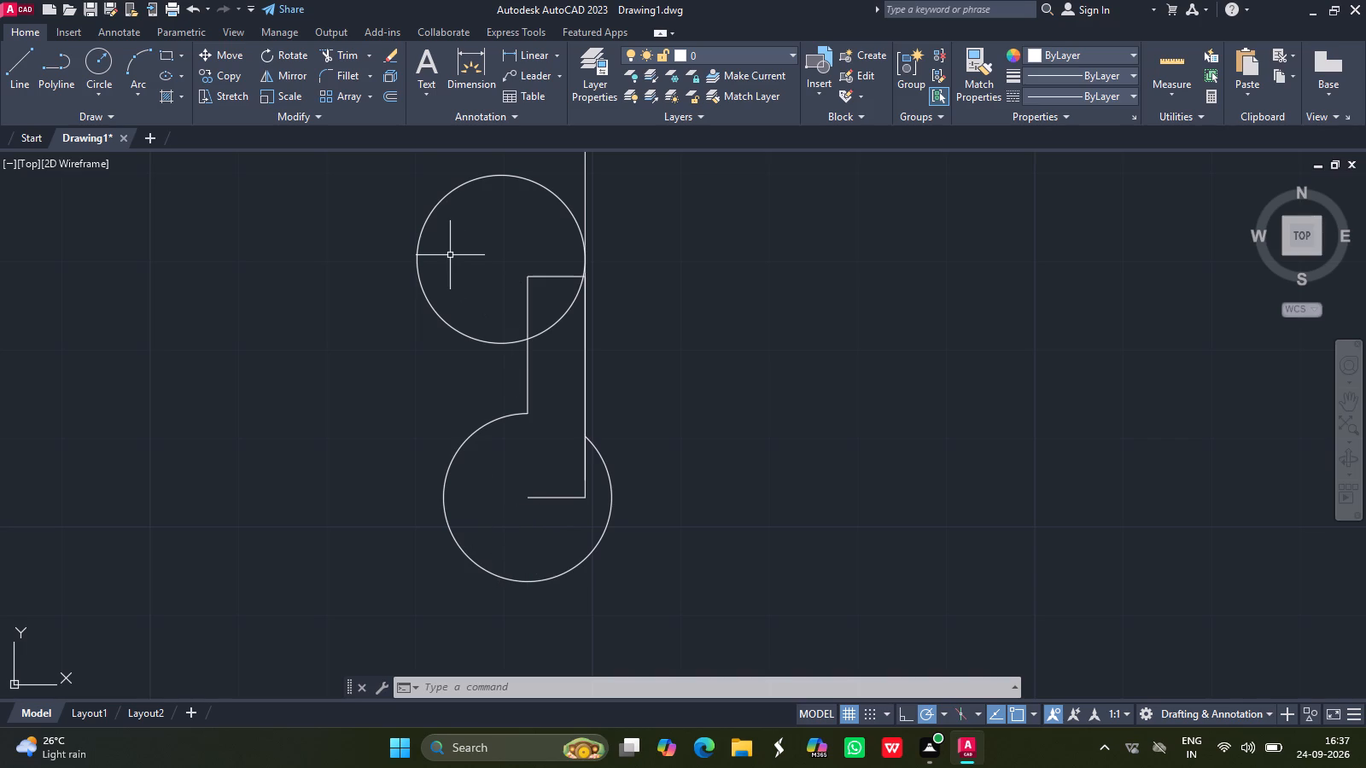
Draw a circle of radius 22 in the empty space to the left of the profile.
{"action": "scroll", "coordinate": [451, 254], "scroll_direction": "down", "scroll_amount": 2, "text": "ctrl"}
{"action": "scroll", "coordinate": [451, 254], "scroll_direction": "up", "scroll_amount": 2, "text": "ctrl"}
{"action": "scroll", "coordinate": [451, 254], "scroll_direction": "down", "scroll_amount": 1, "text": "ctrl"}
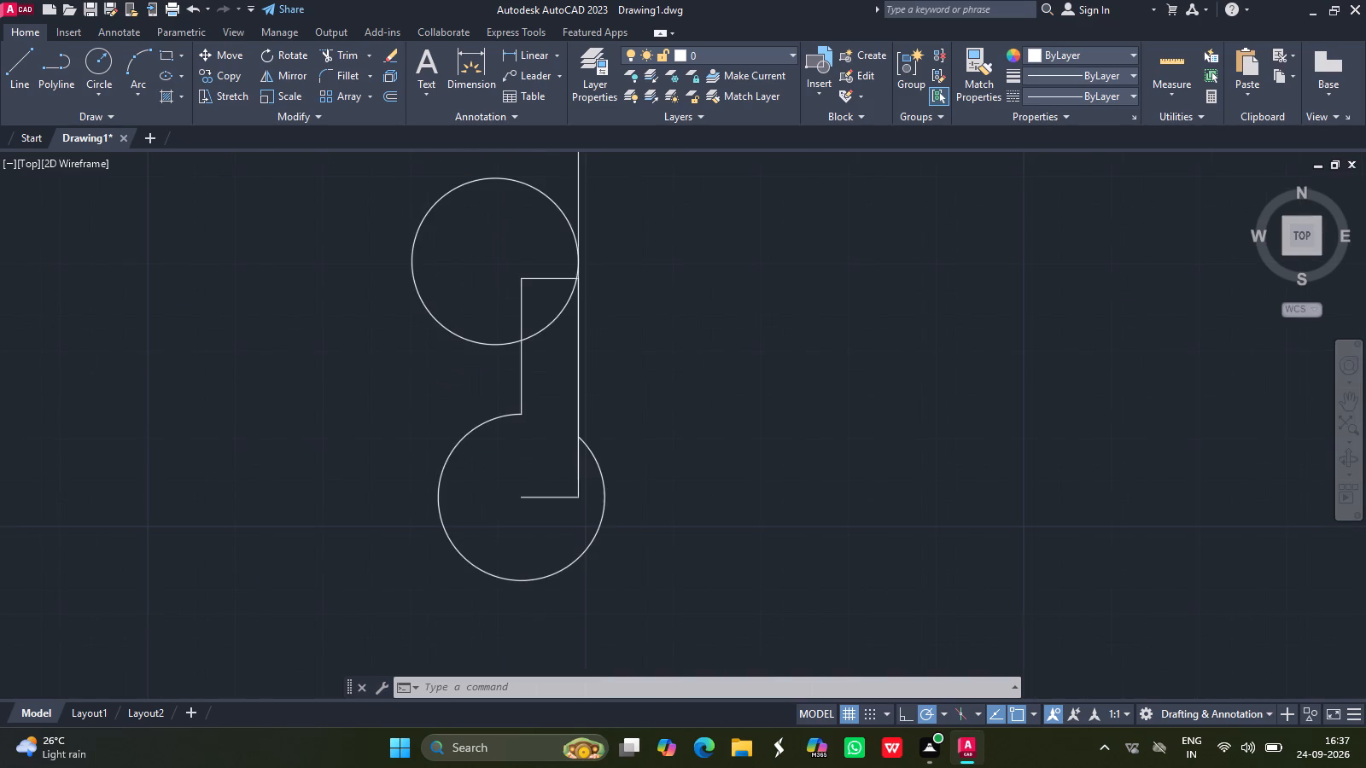
{"action": "left_click", "coordinate": [1363, 410]}
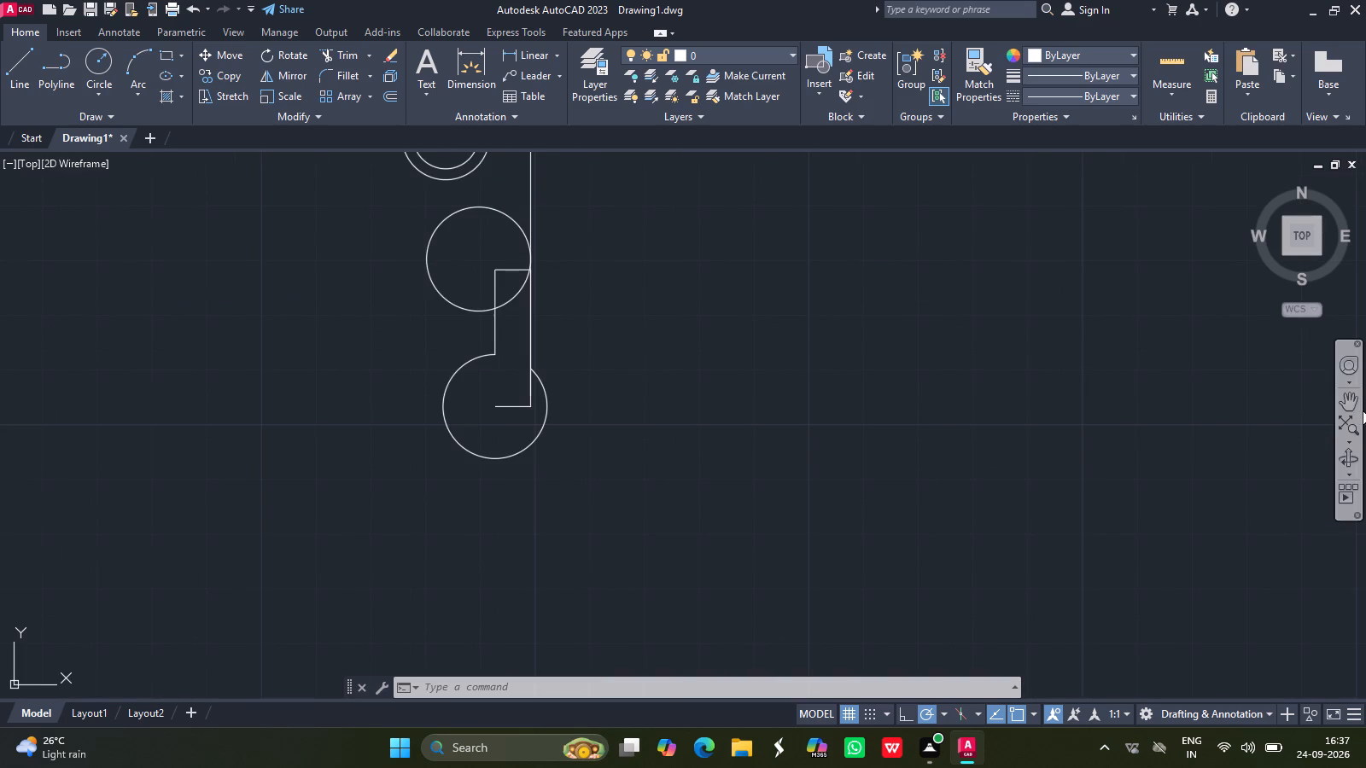
{"action": "left_click", "coordinate": [1348, 395]}
{"action": "left_click_drag", "start_coordinate": [435, 306], "coordinate": [593, 379]}
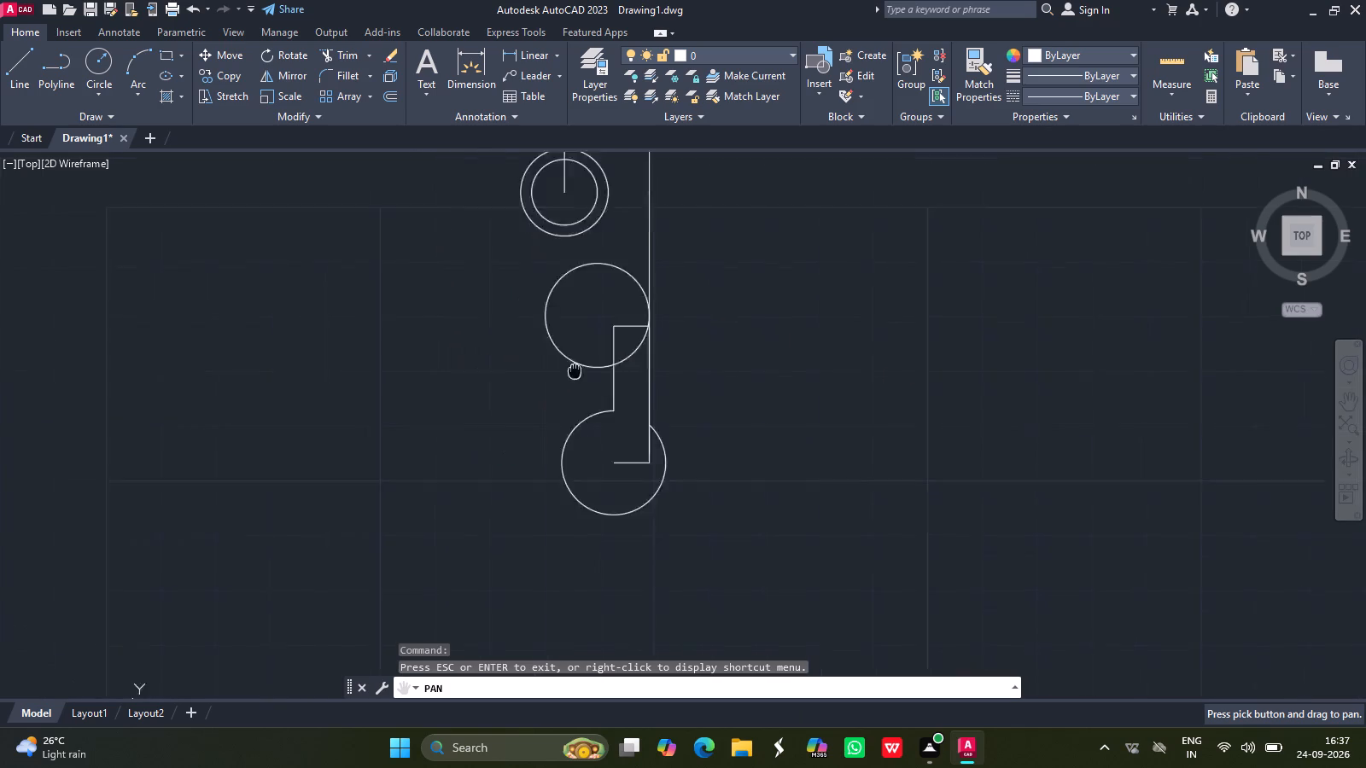
{"action": "left_click_drag", "start_coordinate": [593, 379], "coordinate": [616, 496]}
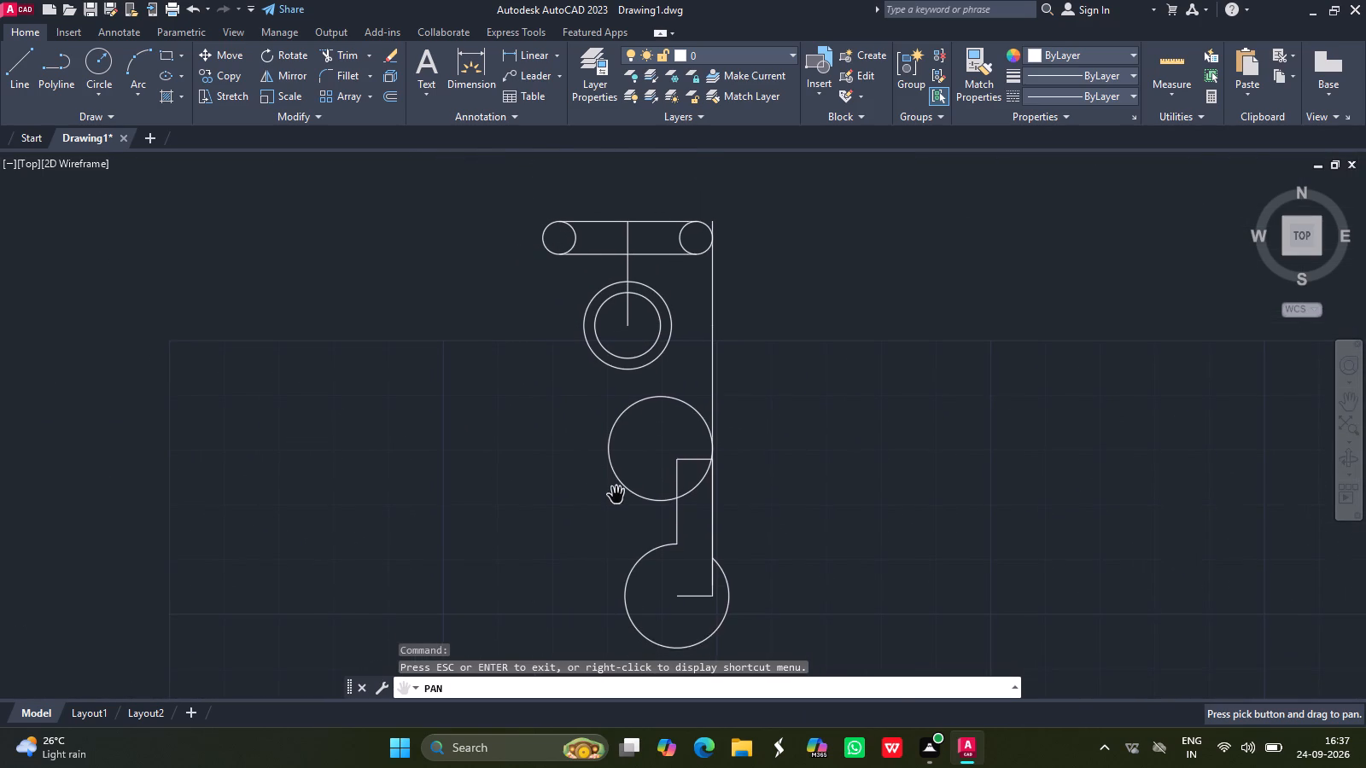
{"action": "key", "text": "Escape"}
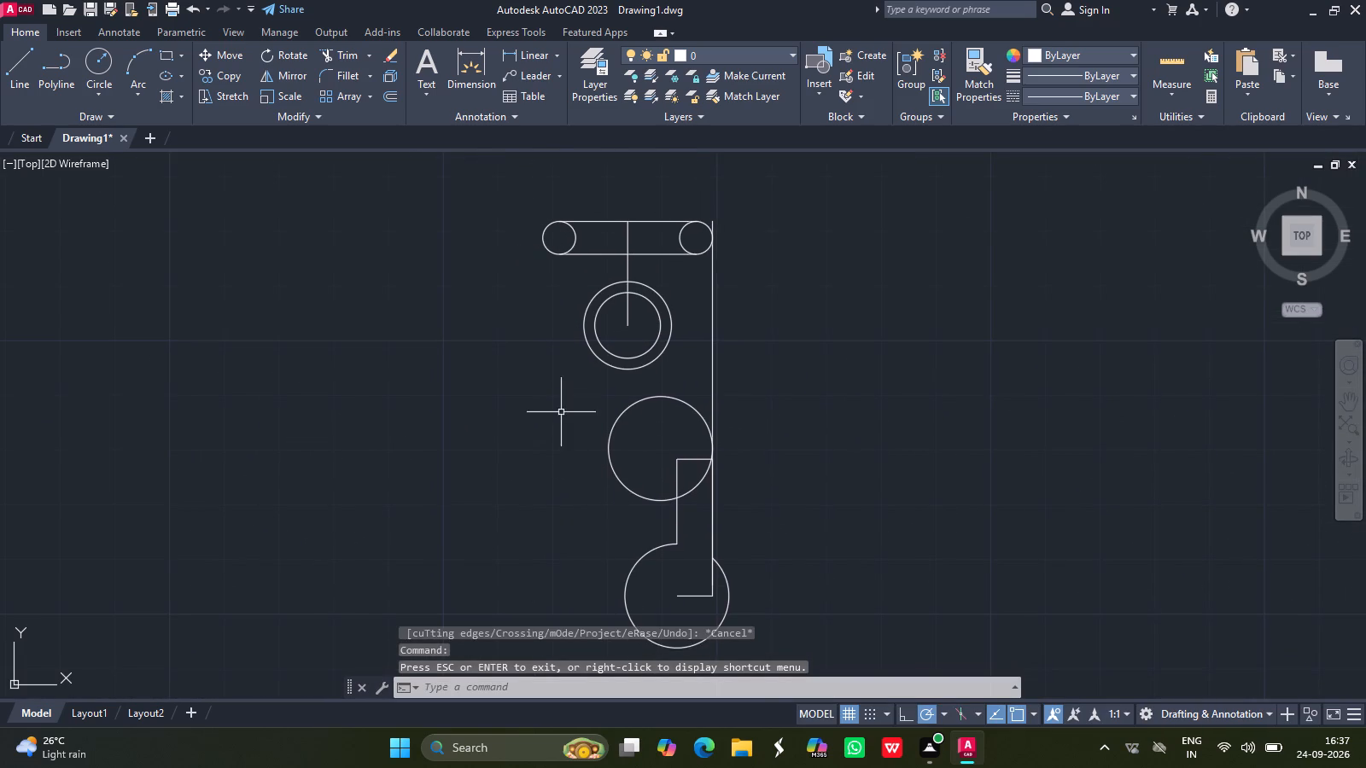
{"action": "left_click", "coordinate": [93, 57]}
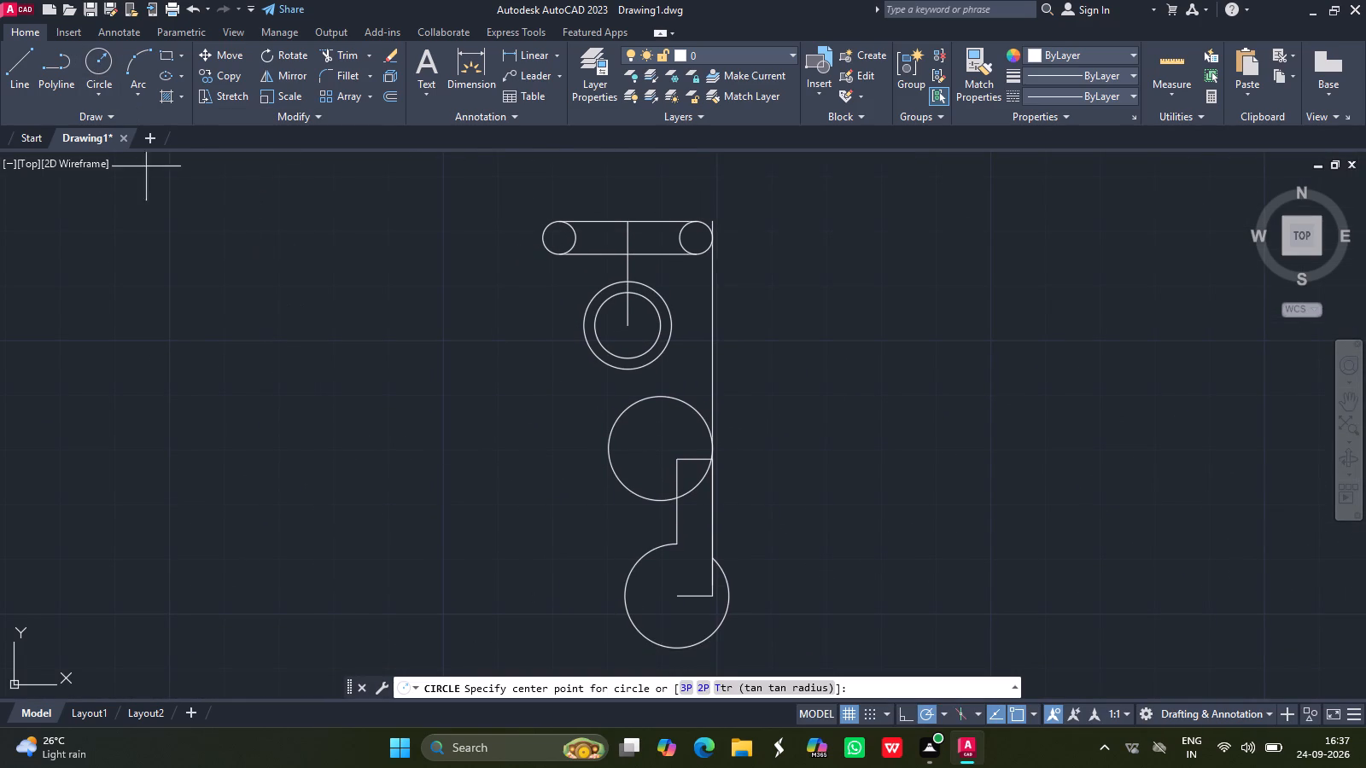
{"action": "left_click_drag", "start_coordinate": [260, 405], "coordinate": [233, 382]}
{"action": "type", "text": "22"}
{"action": "key", "text": "Return"}
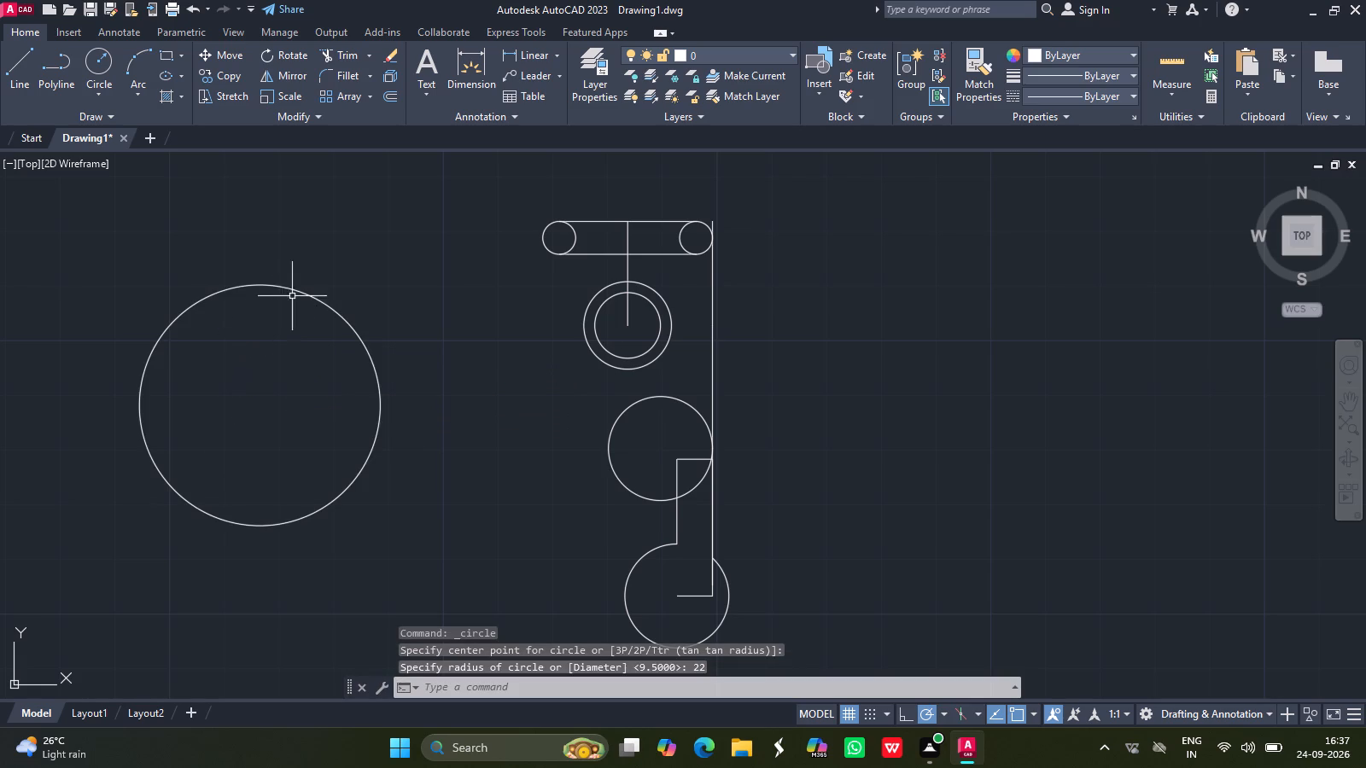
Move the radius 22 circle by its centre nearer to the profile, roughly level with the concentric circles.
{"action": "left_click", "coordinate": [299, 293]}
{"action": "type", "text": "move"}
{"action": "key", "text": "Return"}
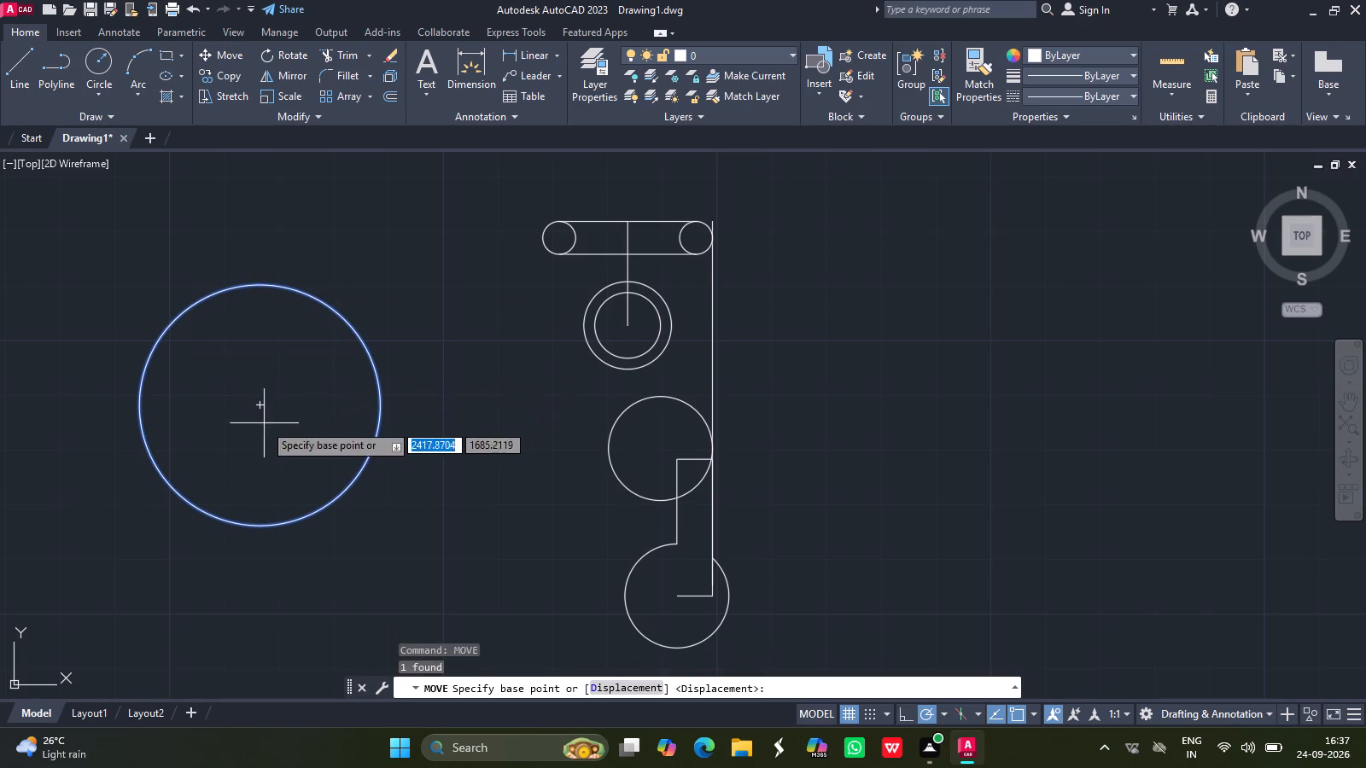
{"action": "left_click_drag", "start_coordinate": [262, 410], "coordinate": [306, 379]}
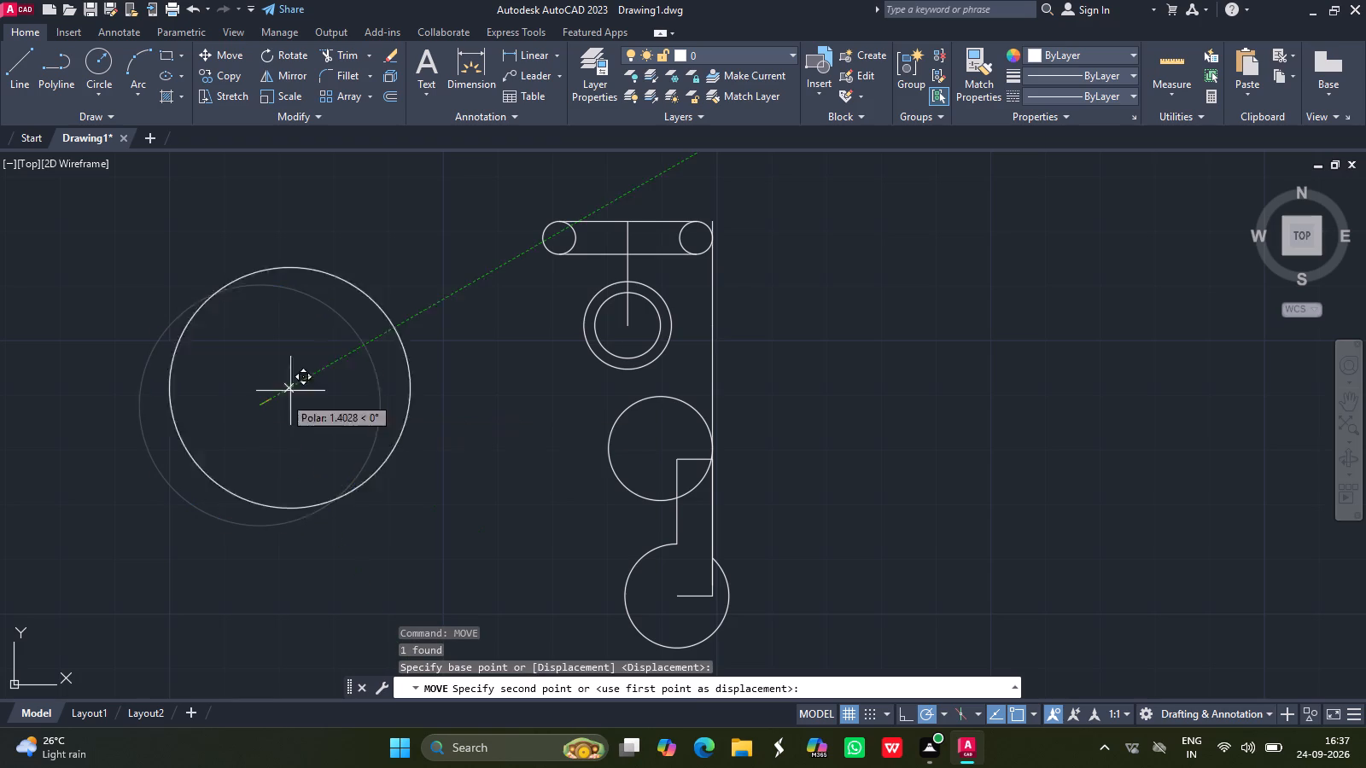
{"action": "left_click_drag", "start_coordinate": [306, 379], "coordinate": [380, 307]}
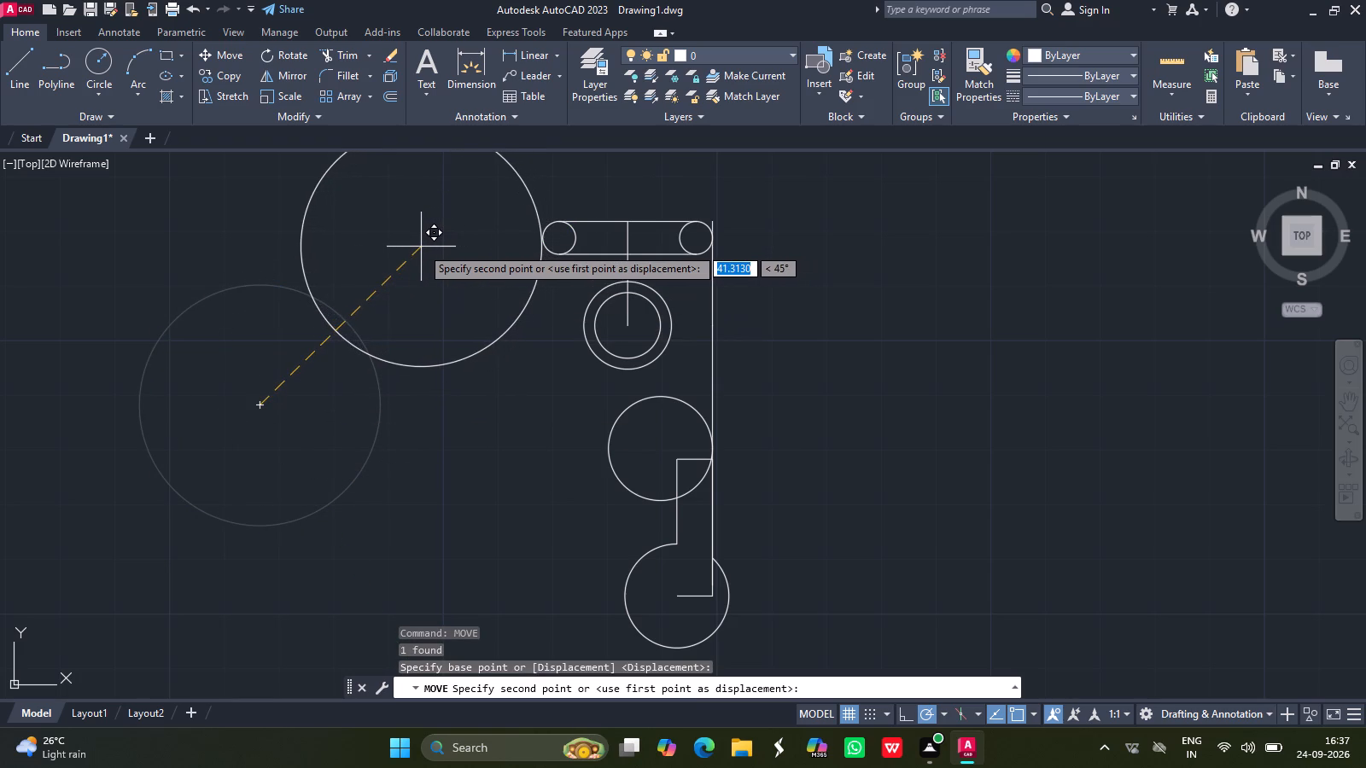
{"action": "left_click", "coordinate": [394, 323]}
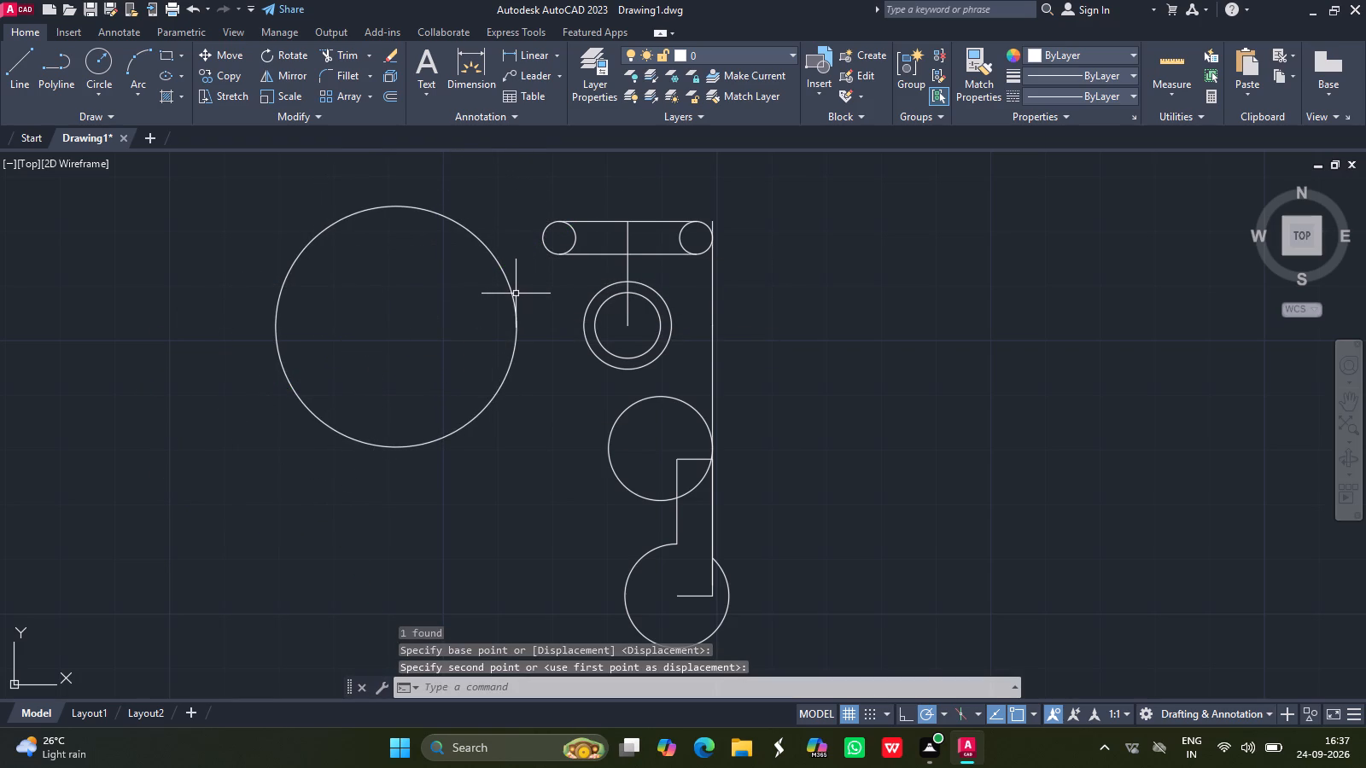
Move the radius 22 circle by its right quadrant onto the left quadrant of the slot's left end circle.
{"action": "left_click", "coordinate": [512, 294]}
{"action": "type", "text": "move"}
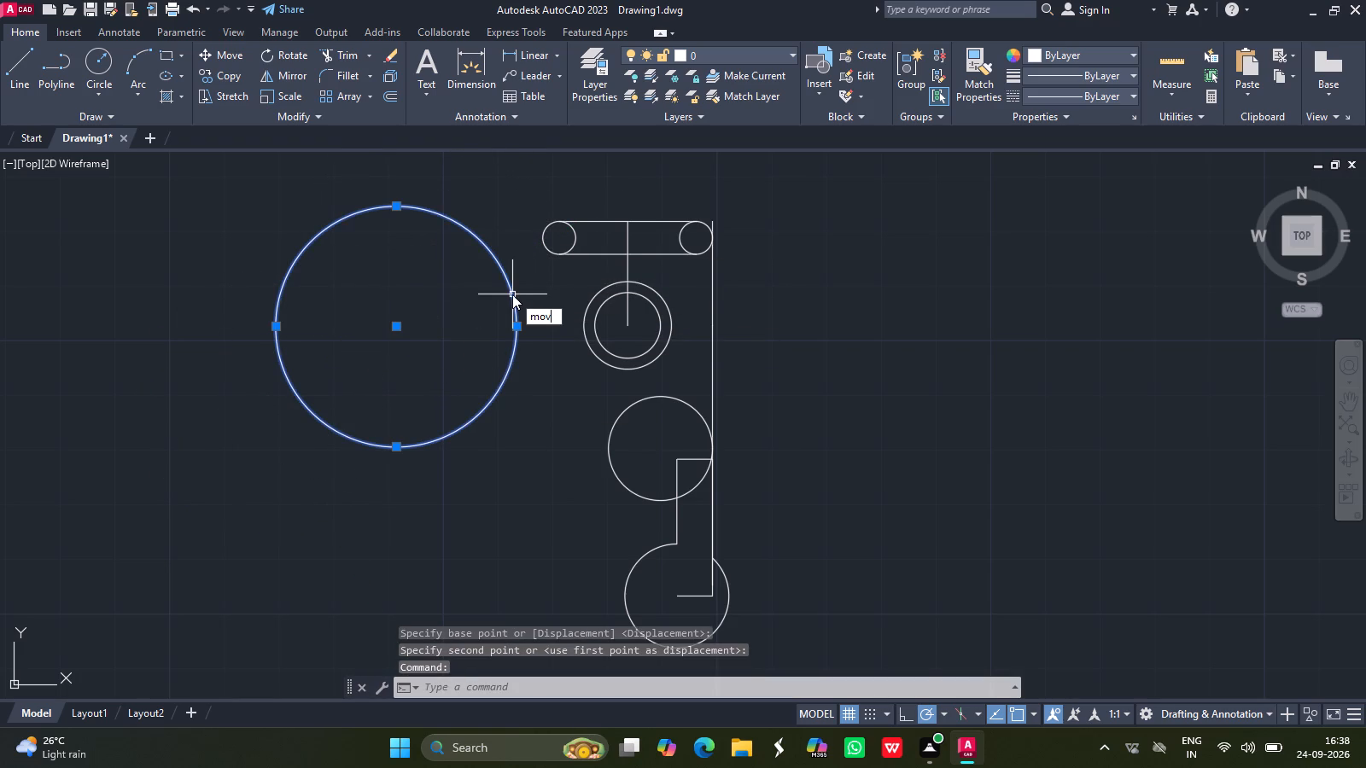
{"action": "key", "text": "Return"}
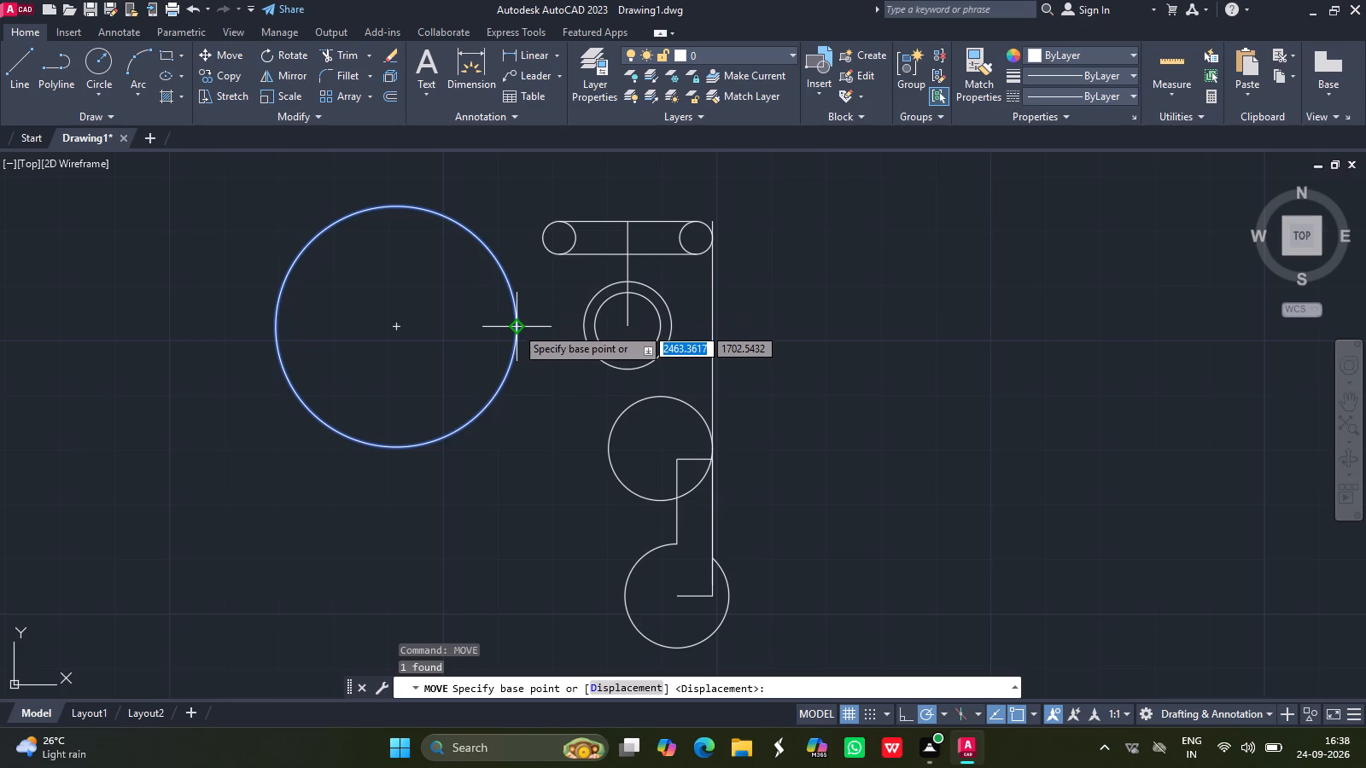
{"action": "left_click_drag", "start_coordinate": [516, 327], "coordinate": [540, 240]}
{"action": "left_click", "coordinate": [540, 240]}
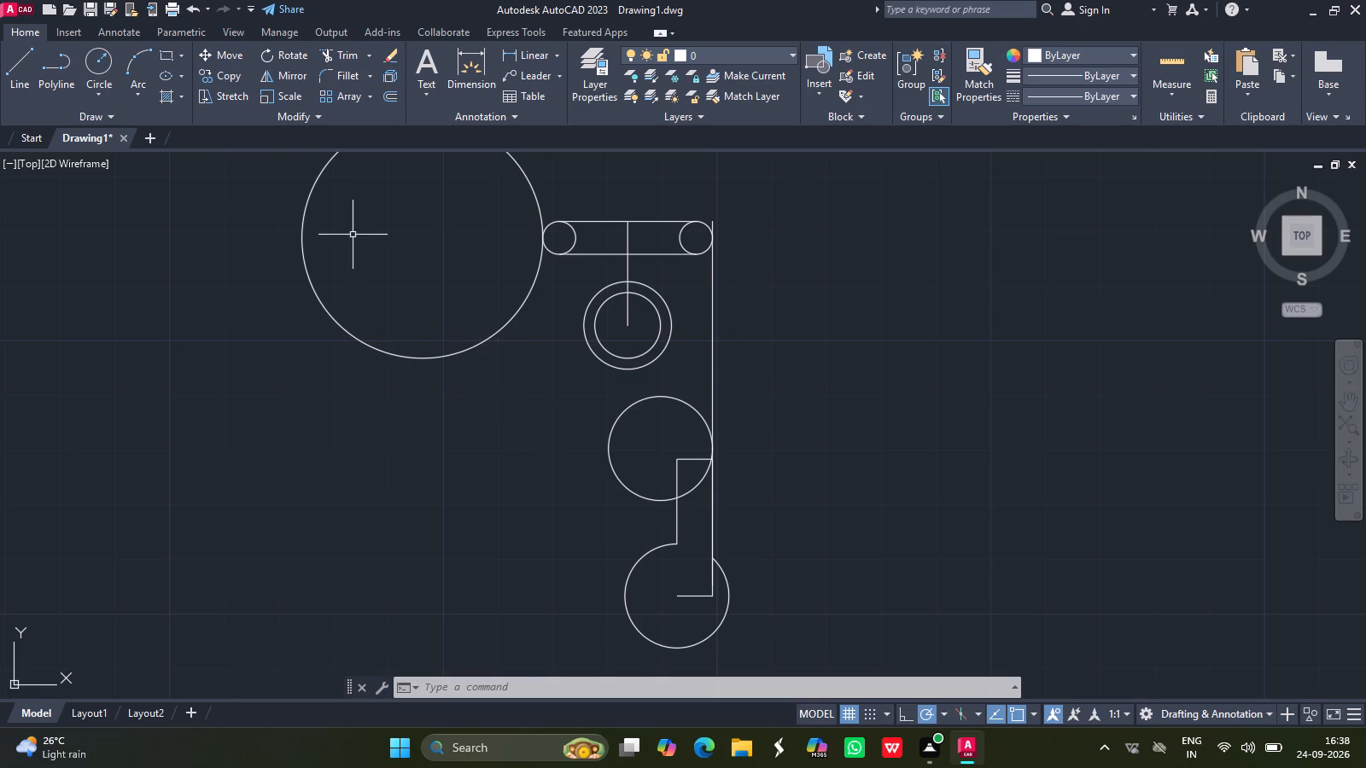
Draw a line from the top end of the long vertical line 64 units leftward and continue it 38 units straight down.
{"action": "left_click", "coordinate": [16, 58]}
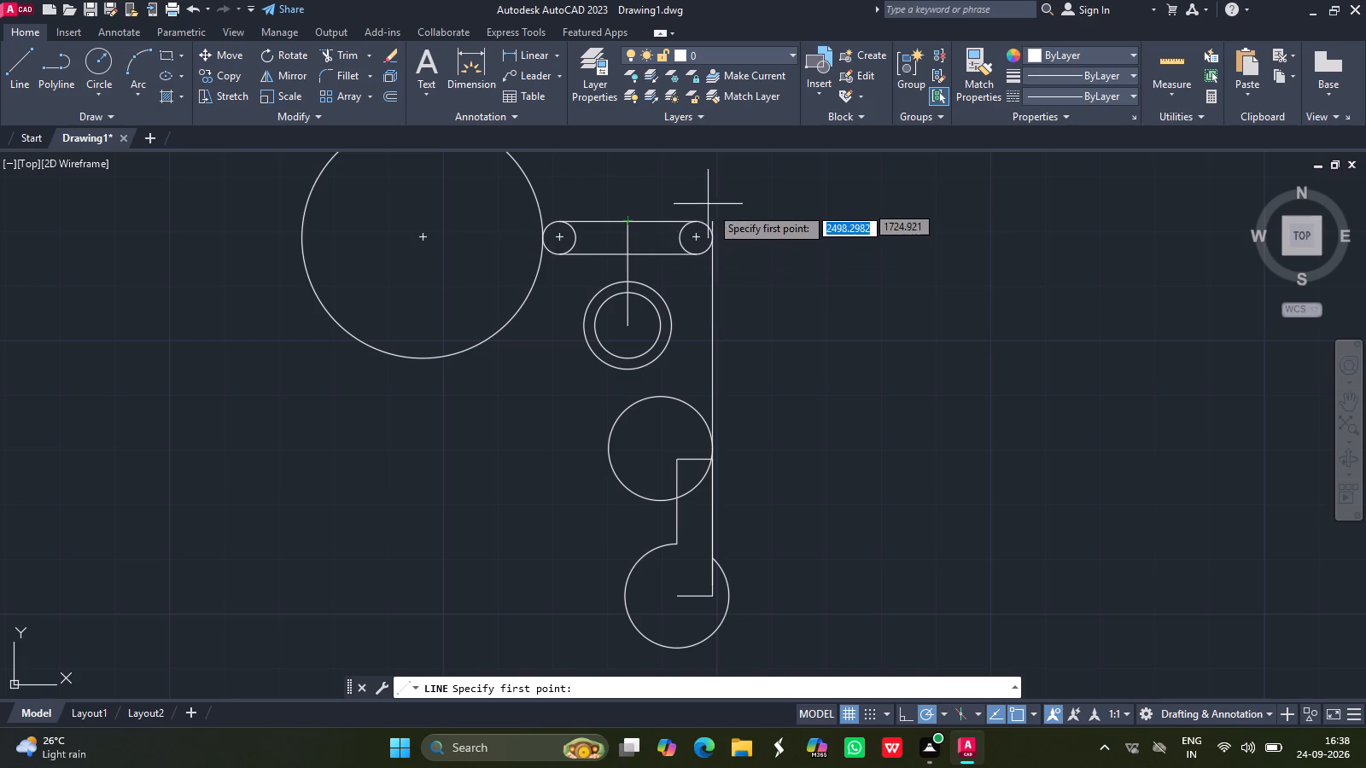
{"action": "left_click_drag", "start_coordinate": [718, 221], "coordinate": [519, 237]}
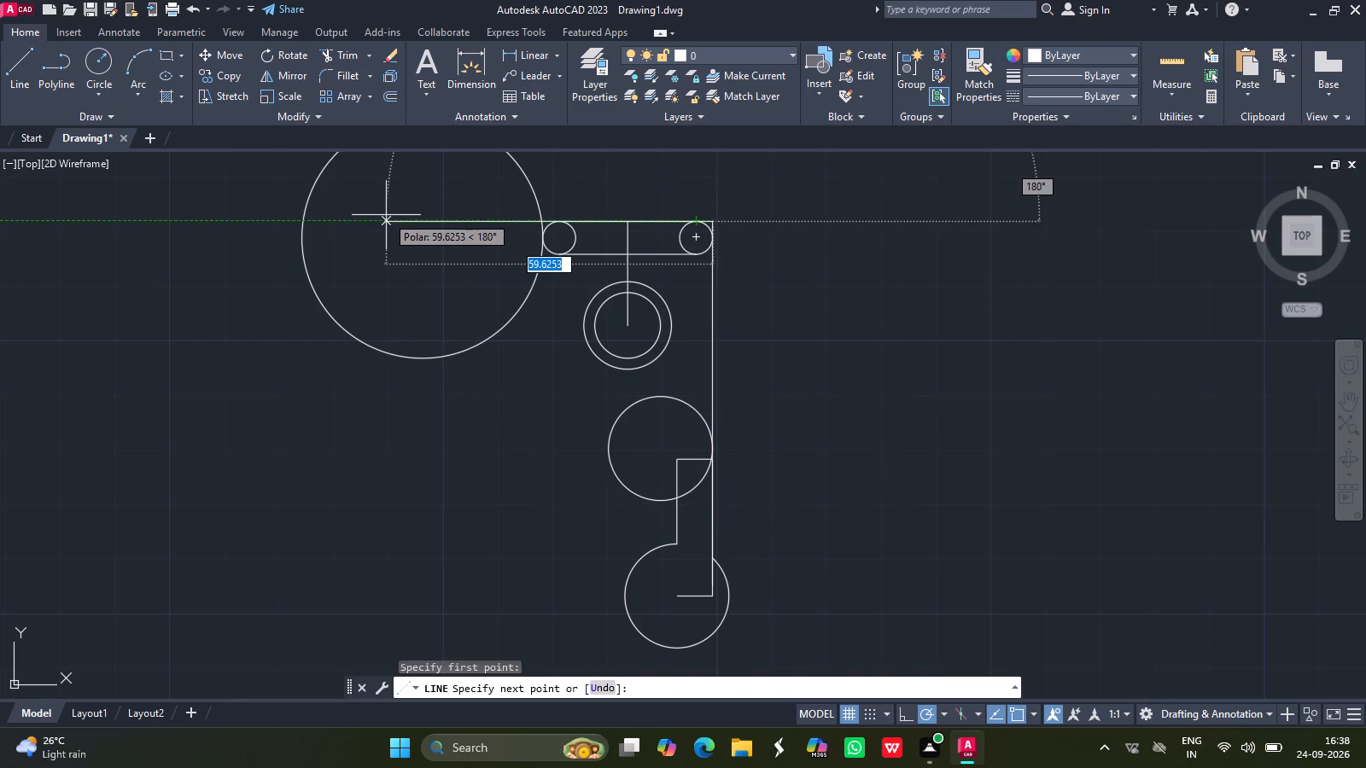
{"action": "type", "text": "64"}
{"action": "key", "text": "Return"}
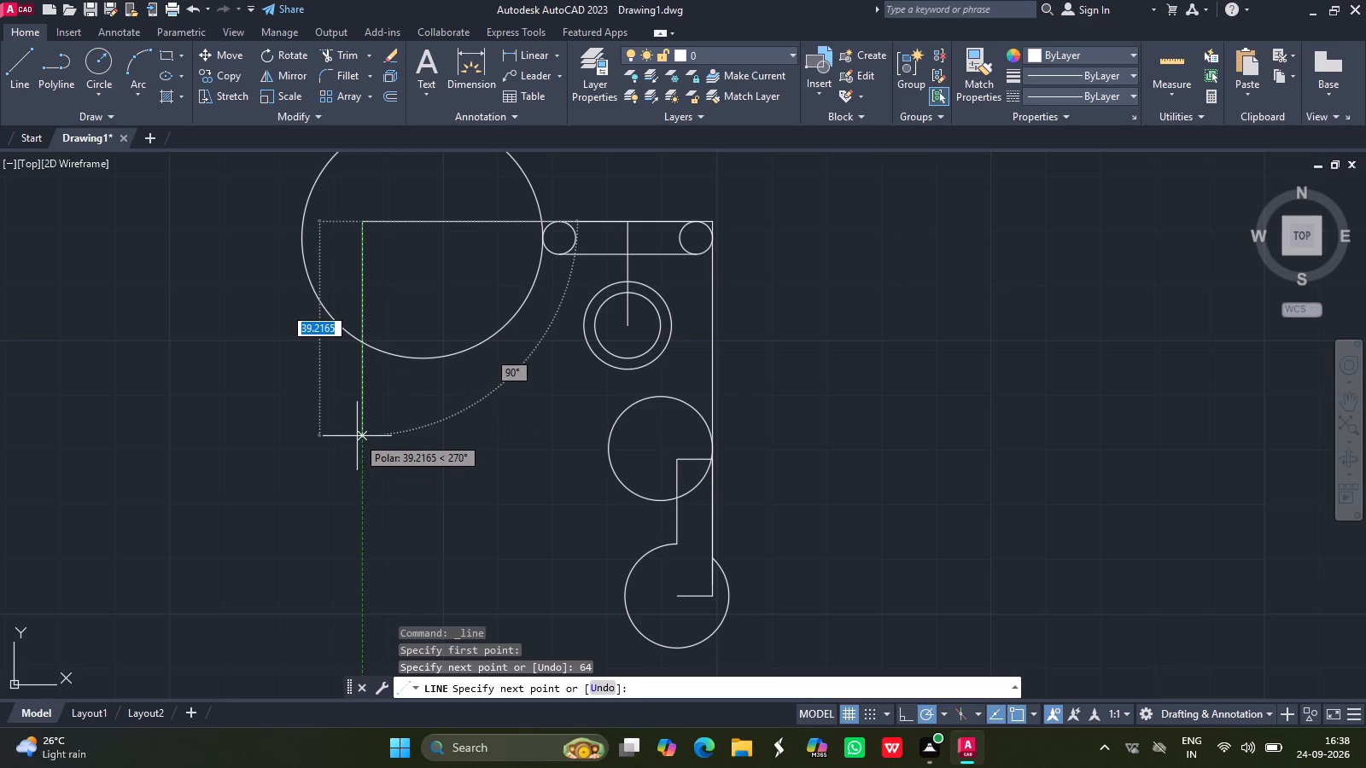
{"action": "type", "text": "38"}
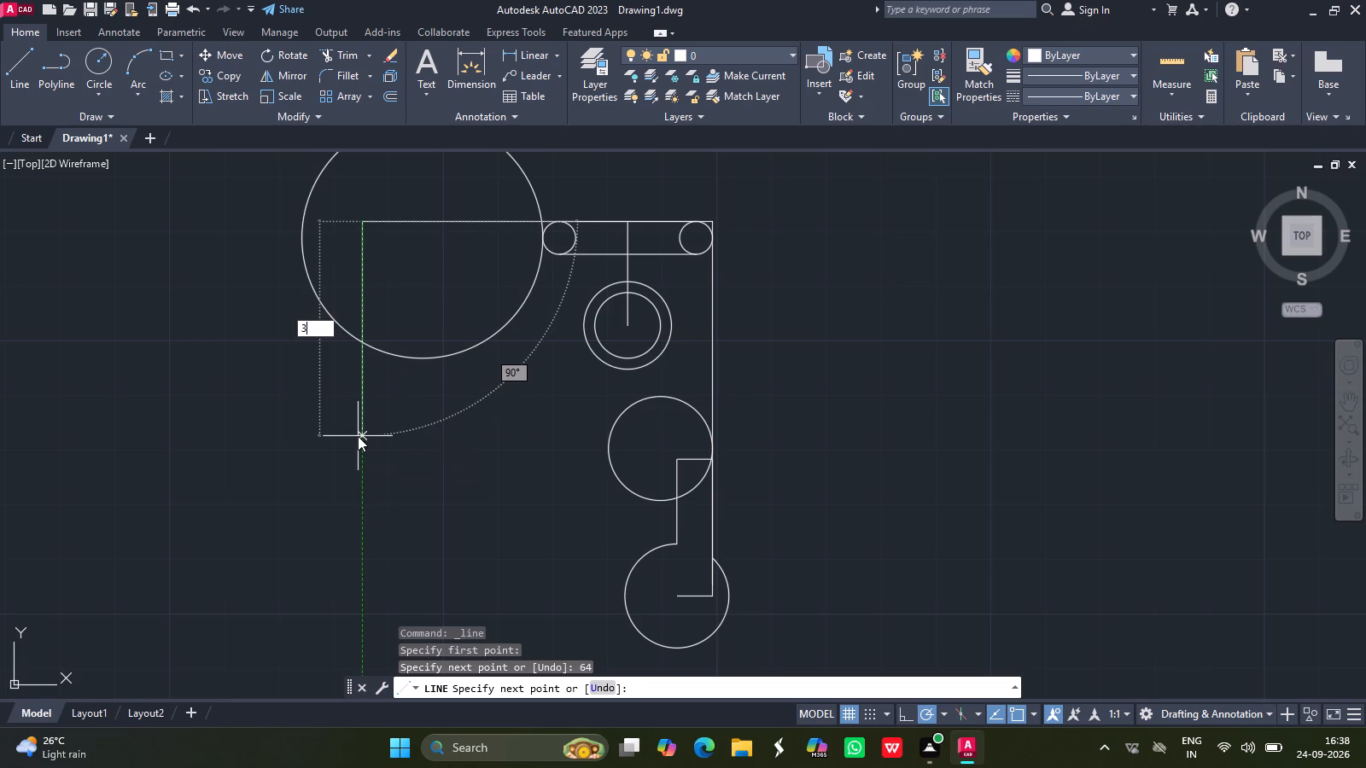
{"action": "key", "text": "Return"}
{"action": "key", "text": "Return"}
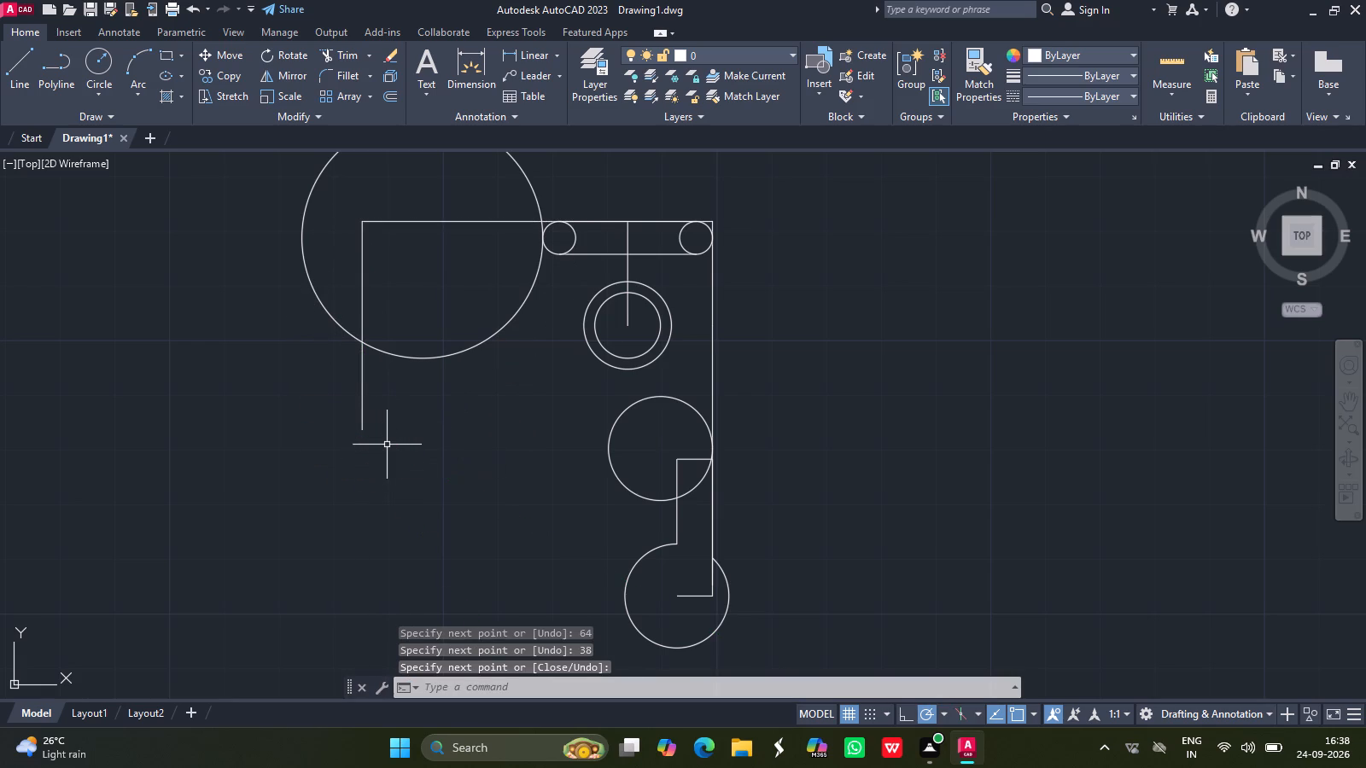
Draw concentric circles of radius 6 and 8 centred on the lower end of the 38-unit vertical line.
{"action": "left_click", "coordinate": [89, 62]}
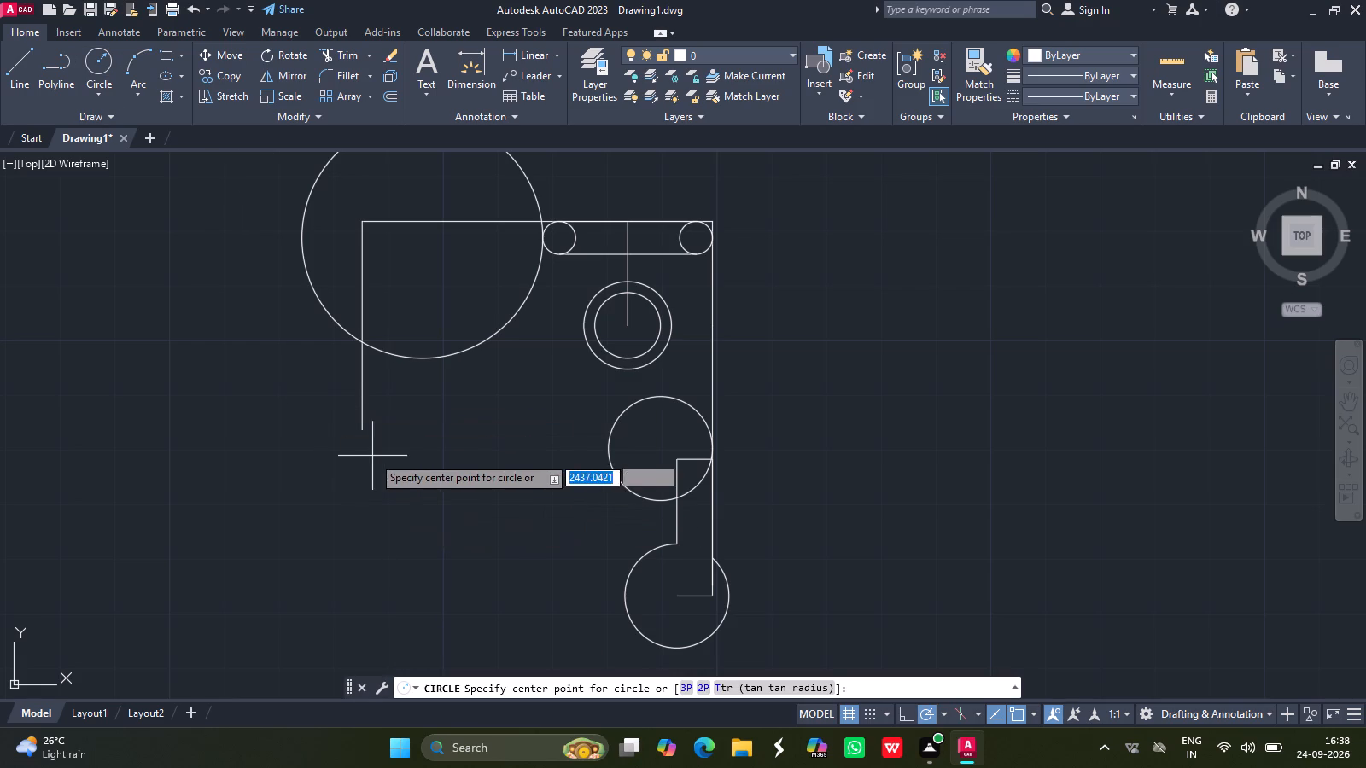
{"action": "left_click_drag", "start_coordinate": [361, 433], "coordinate": [332, 413]}
{"action": "key", "text": "6"}
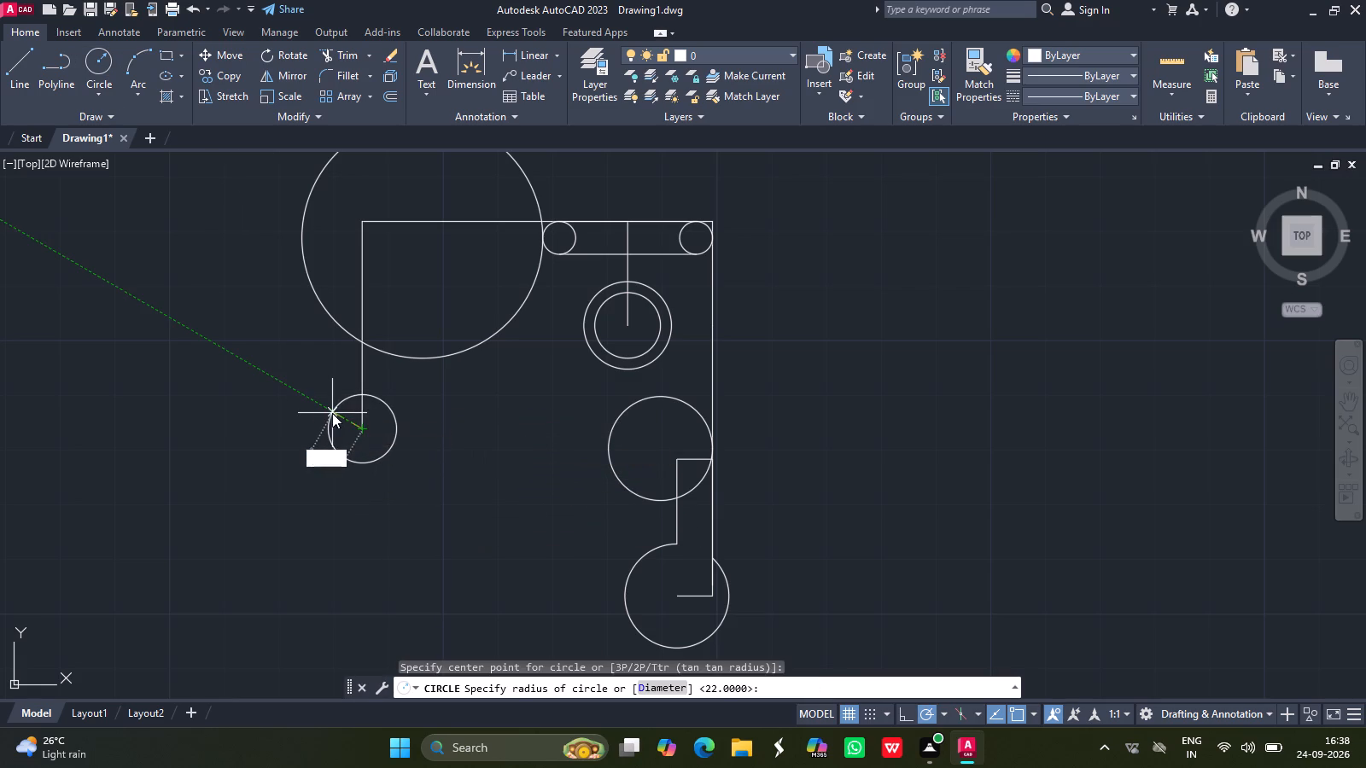
{"action": "key", "text": "Return"}
{"action": "left_click", "coordinate": [108, 66]}
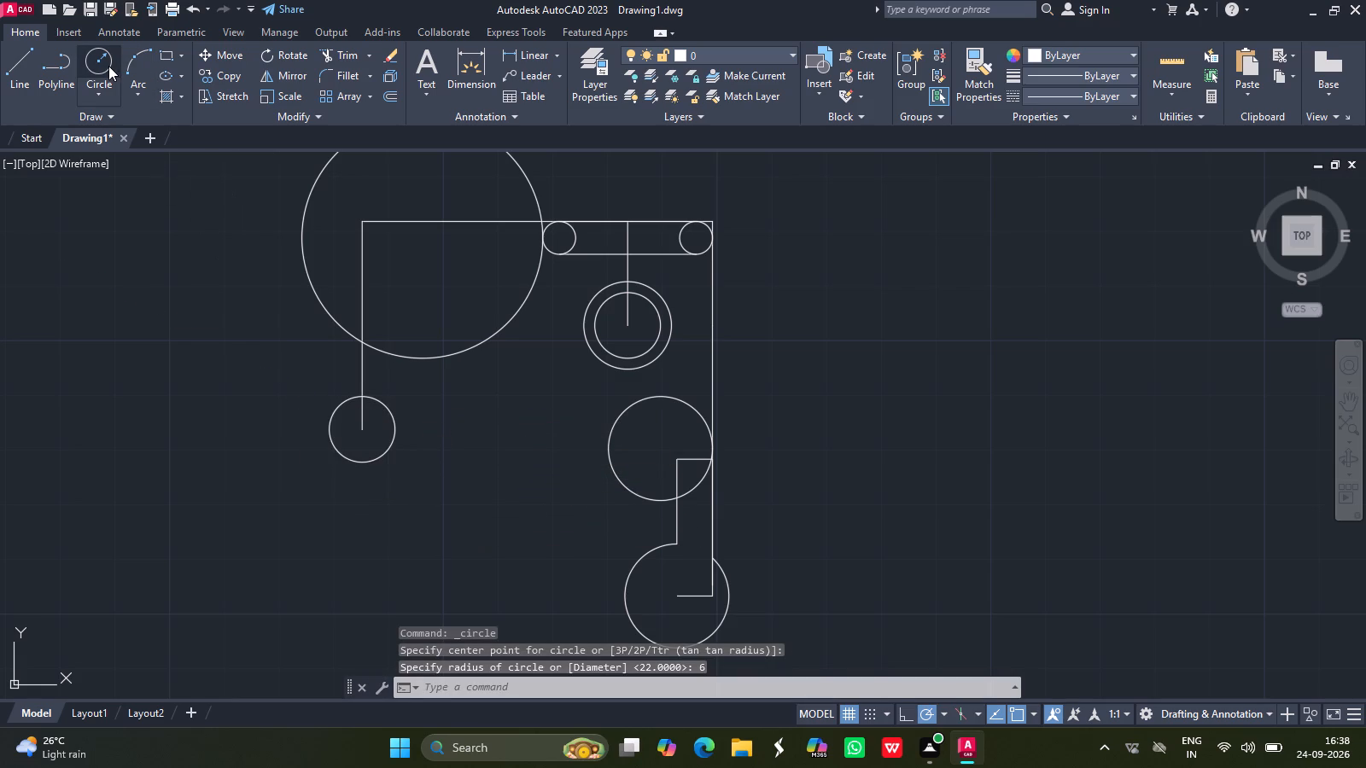
{"action": "left_click_drag", "start_coordinate": [362, 424], "coordinate": [314, 412]}
{"action": "key", "text": "8"}
{"action": "key", "text": "Return"}
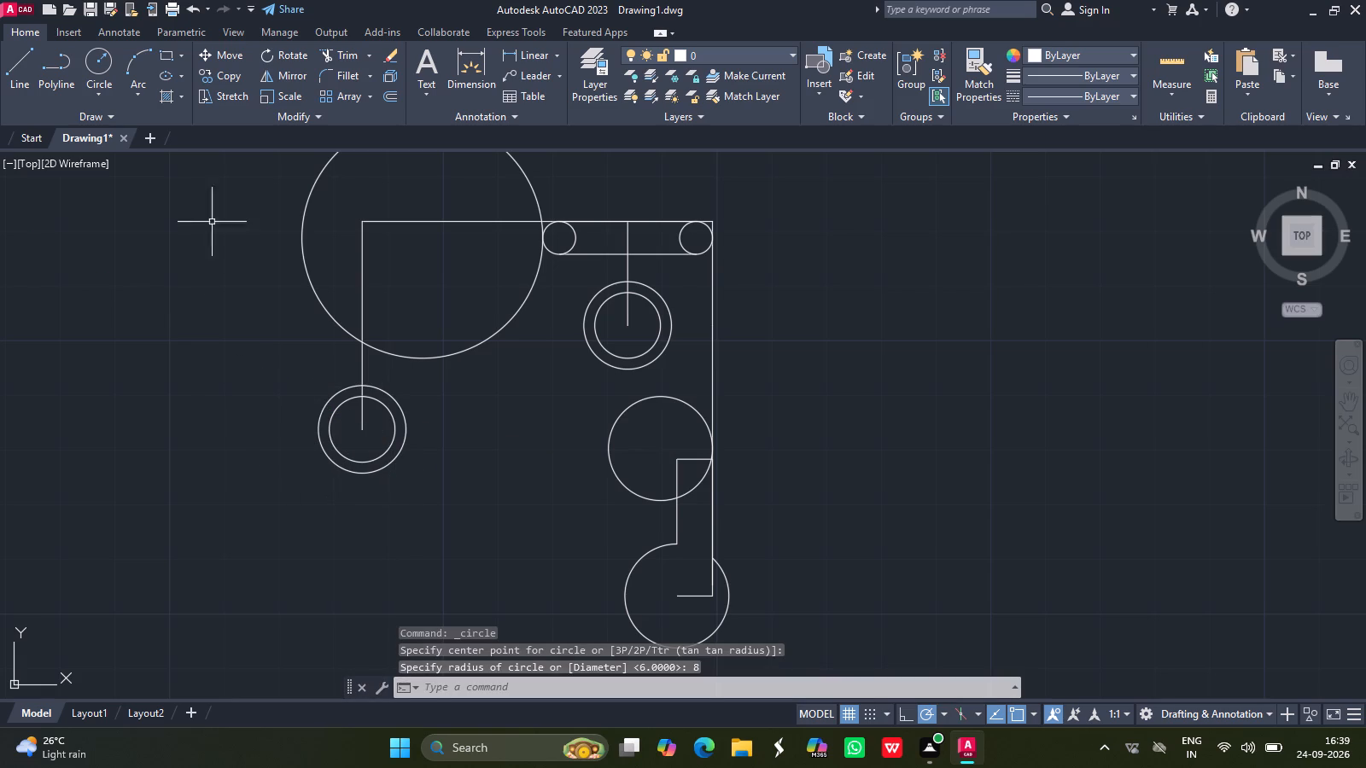
Draw a line from the left concentric circles' centre 4 units straight down and continue it horizontally rightward to just short of the arm's upper circle.
{"action": "left_click", "coordinate": [32, 56]}
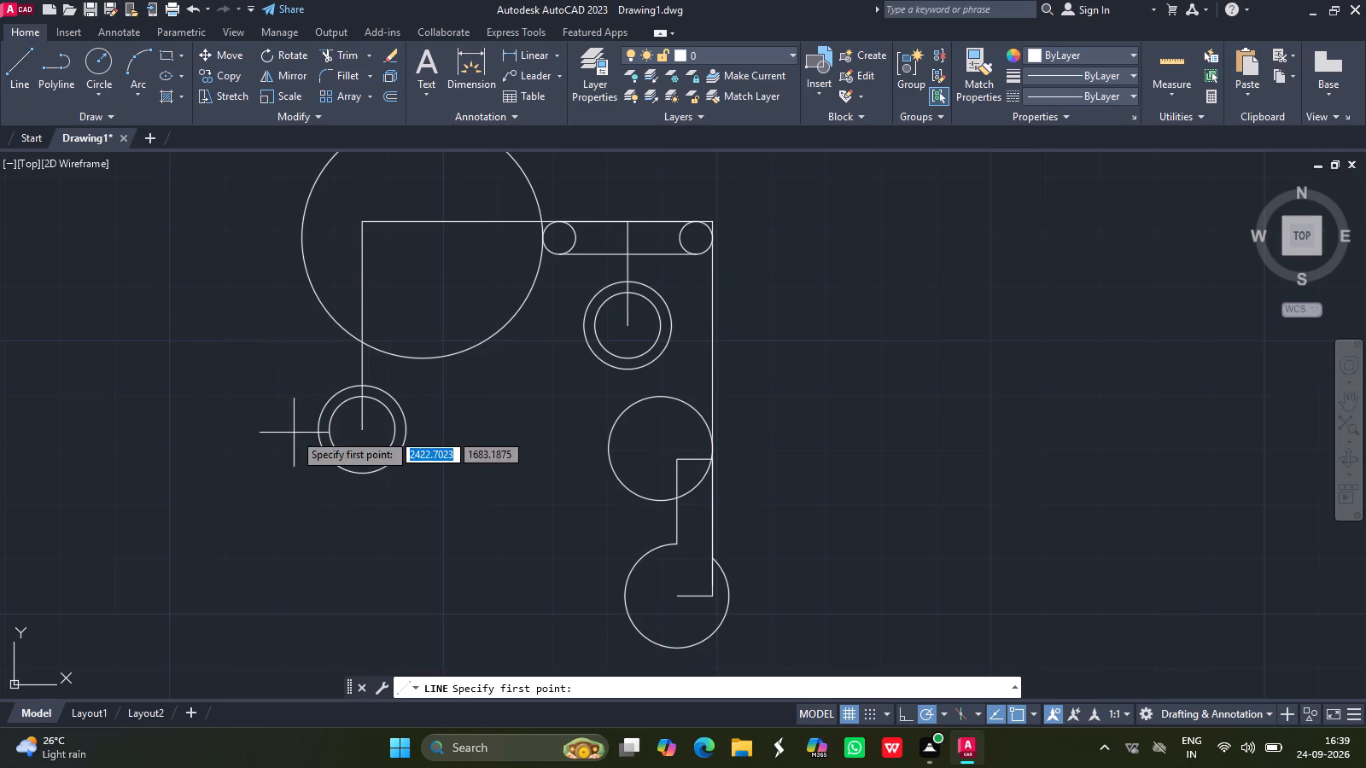
{"action": "left_click_drag", "start_coordinate": [360, 432], "coordinate": [363, 535]}
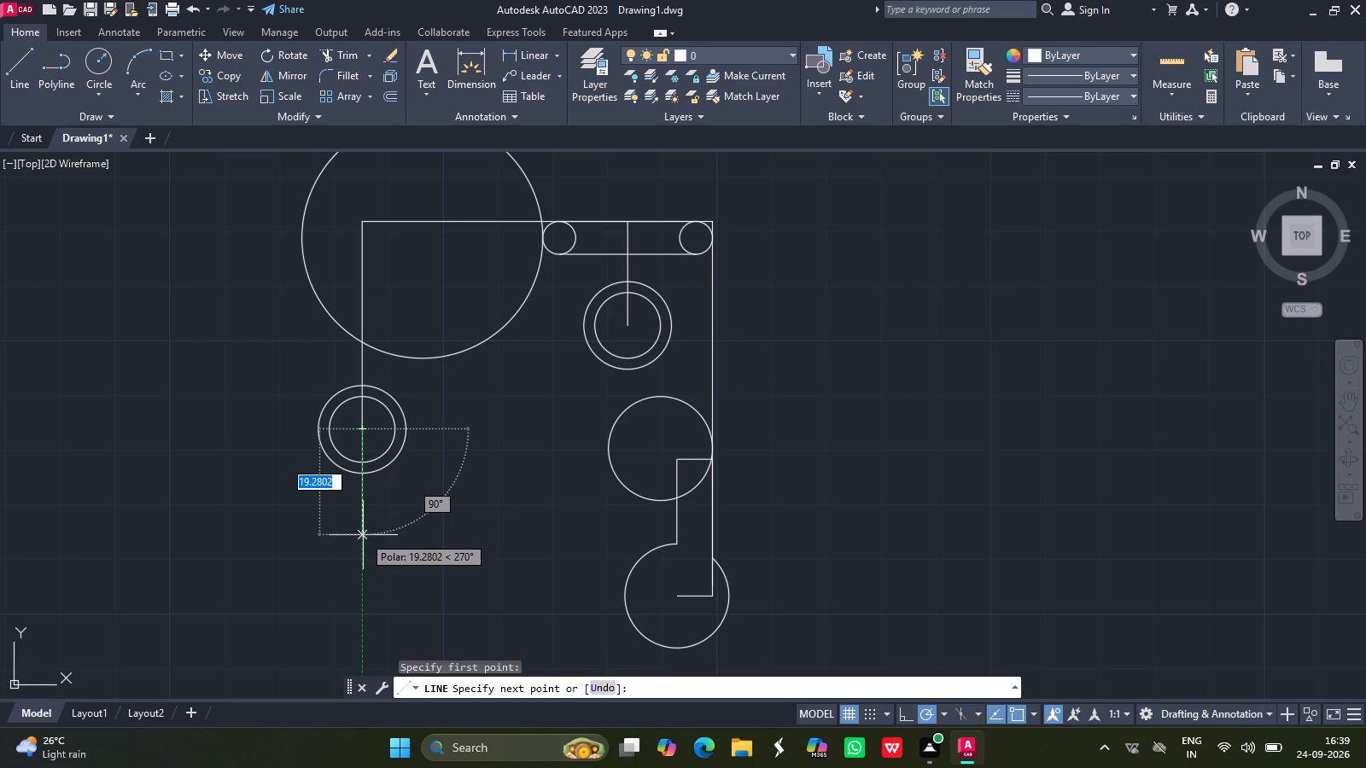
{"action": "key", "text": "4"}
{"action": "key", "text": "Return"}
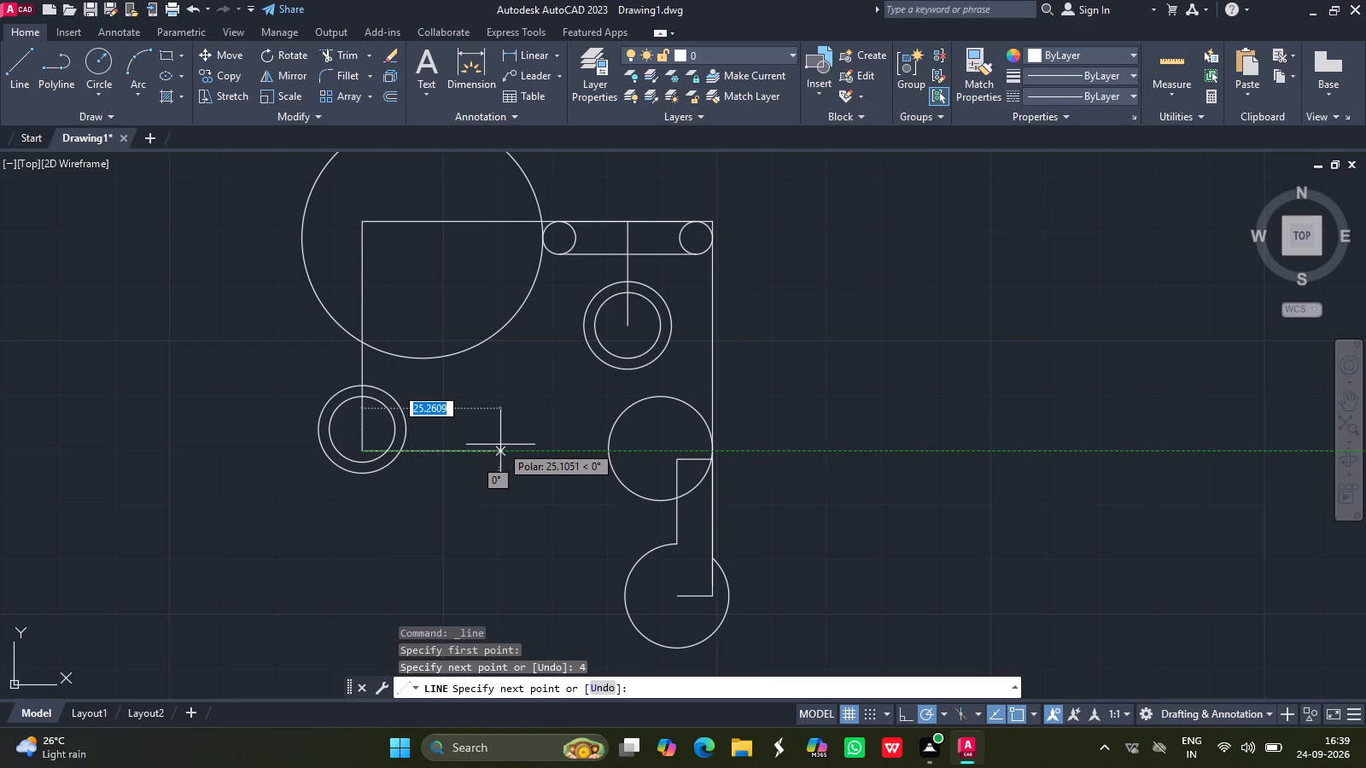
{"action": "left_click", "coordinate": [510, 445]}
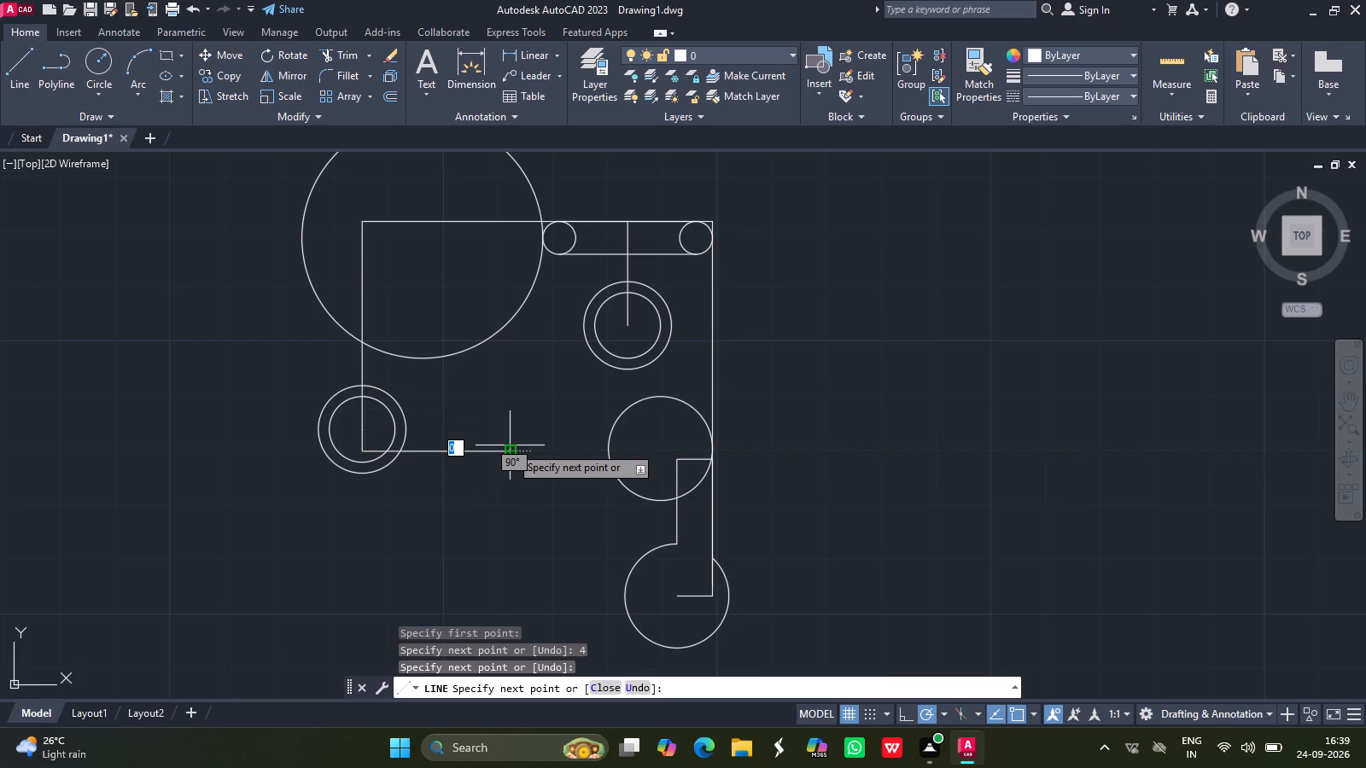
{"action": "key", "text": "Return"}
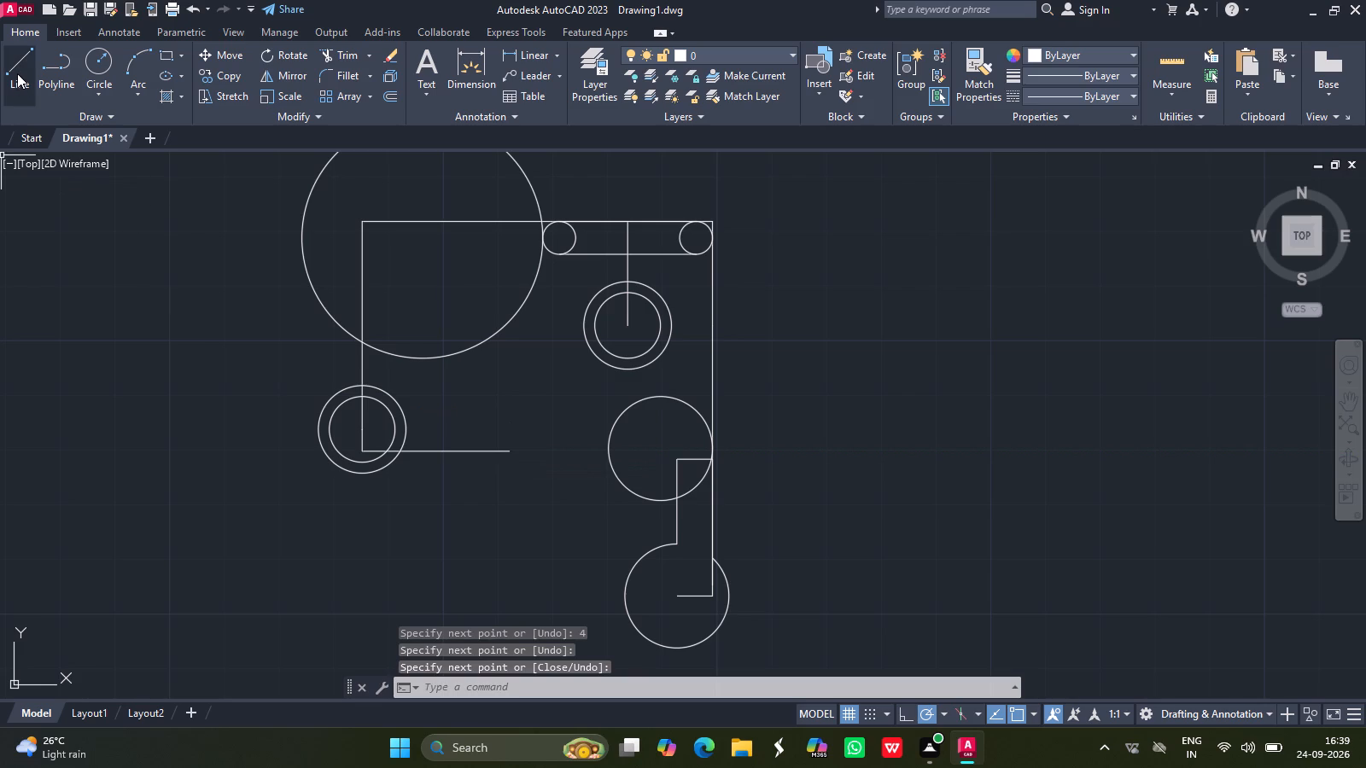
Draw a line from the centre of the concentric circles below the slot 25 units leftward, then straight down to the lower horizontal line.
{"action": "left_click", "coordinate": [17, 73]}
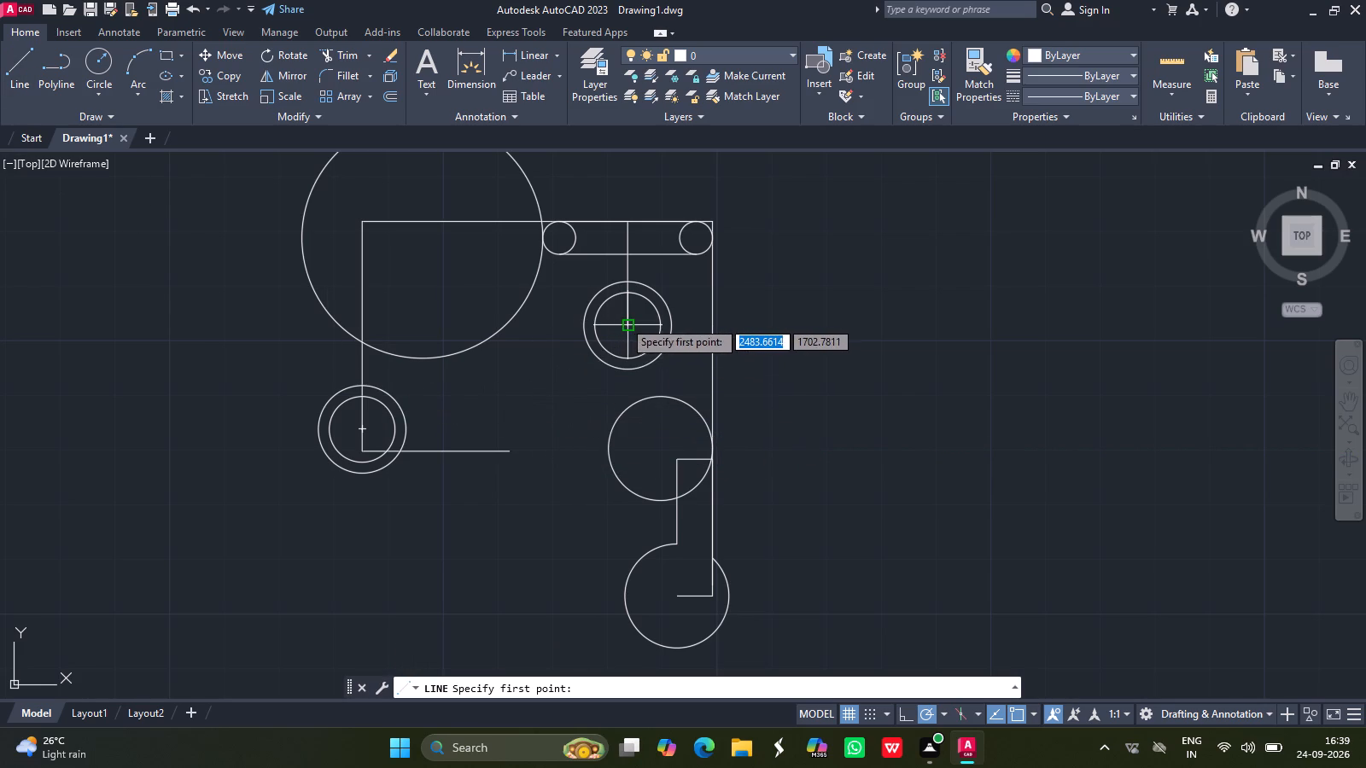
{"action": "left_click_drag", "start_coordinate": [626, 320], "coordinate": [480, 322]}
{"action": "type", "text": "25"}
{"action": "key", "text": "Return"}
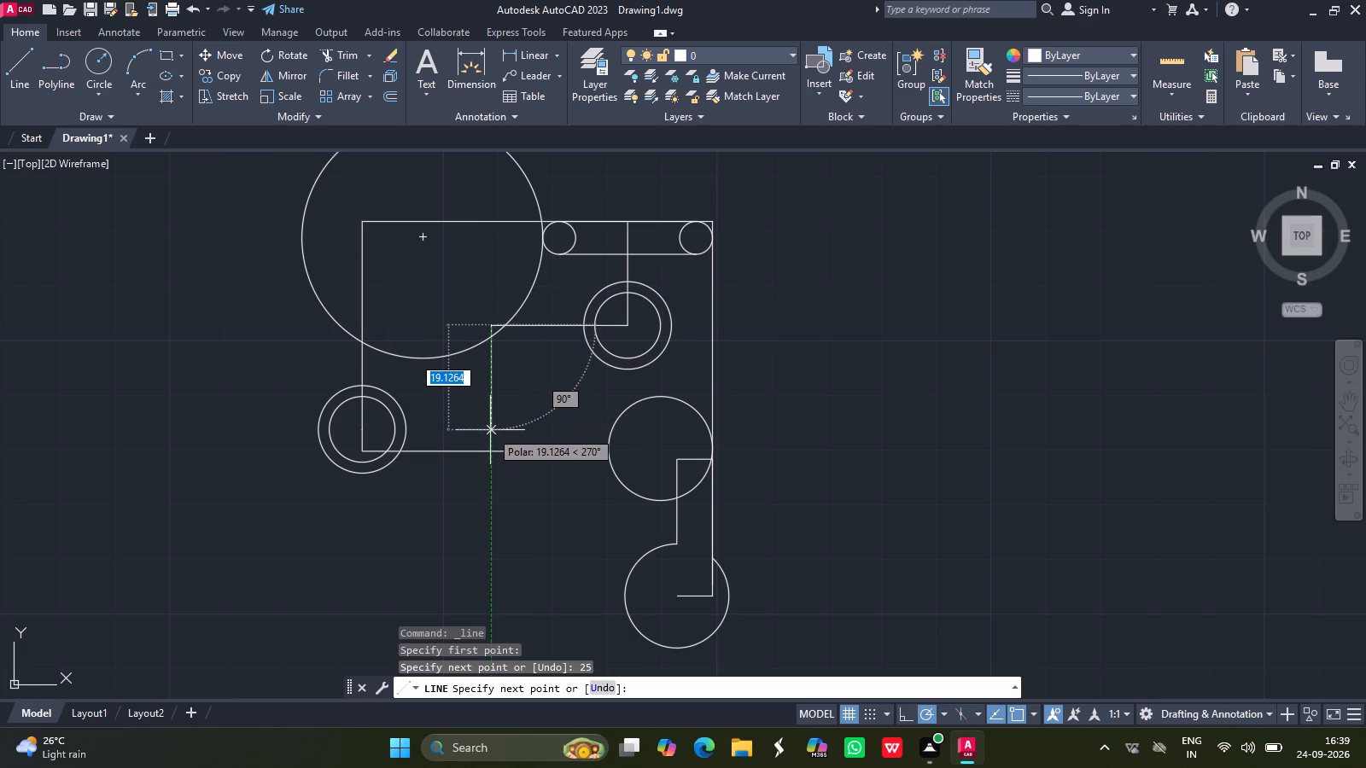
{"action": "left_click", "coordinate": [490, 453]}
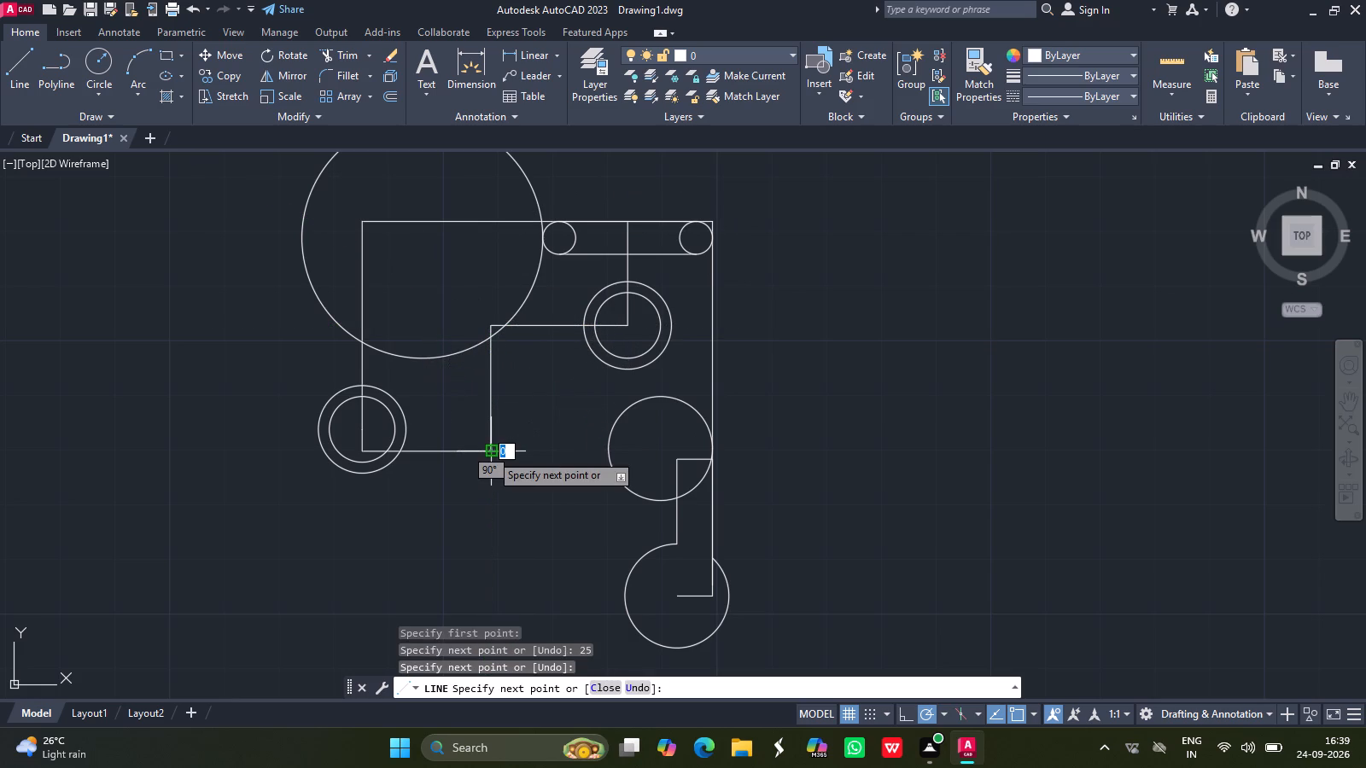
{"action": "key", "text": "Return"}
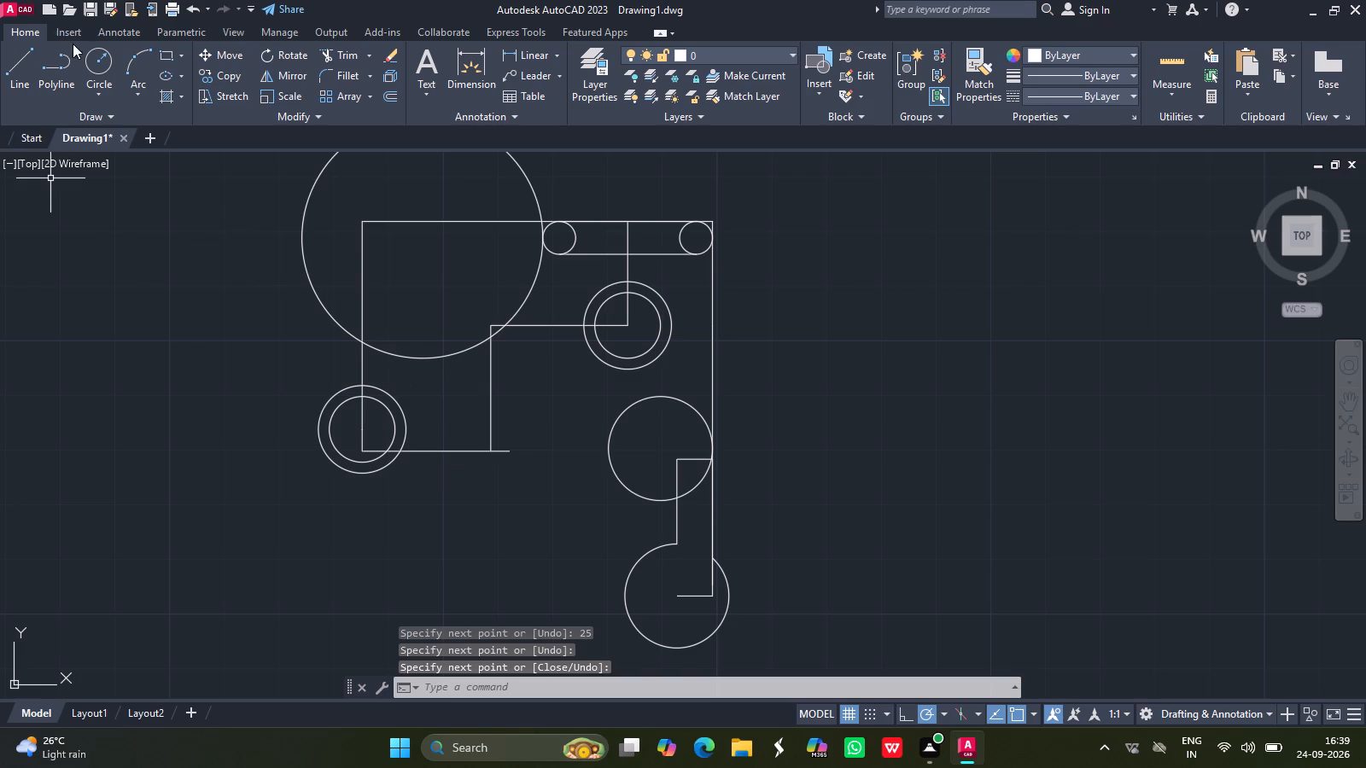
Draw concentric circles of radius 6 and 8 centred where the new vertical line meets the lower horizontal line.
{"action": "left_click", "coordinate": [89, 61]}
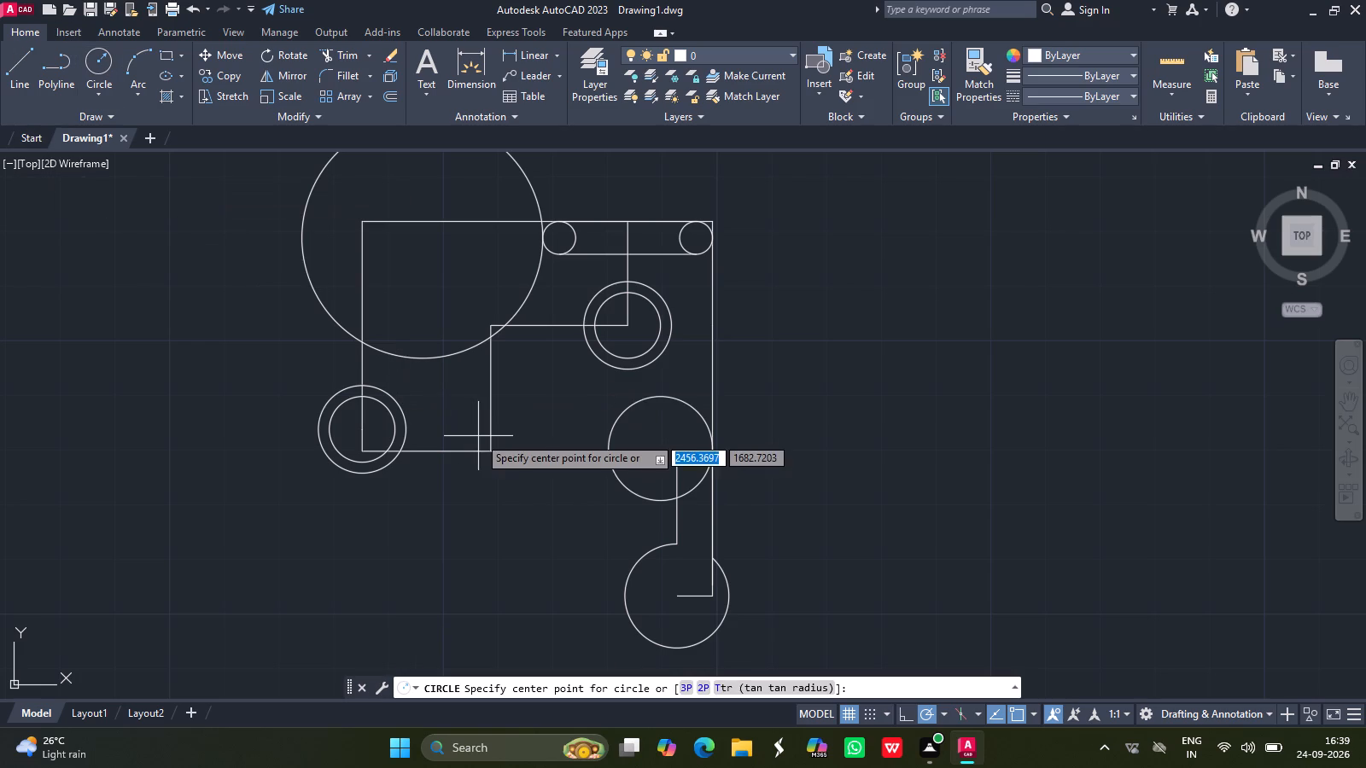
{"action": "left_click_drag", "start_coordinate": [492, 451], "coordinate": [472, 429]}
{"action": "key", "text": "6"}
{"action": "key", "text": "Return"}
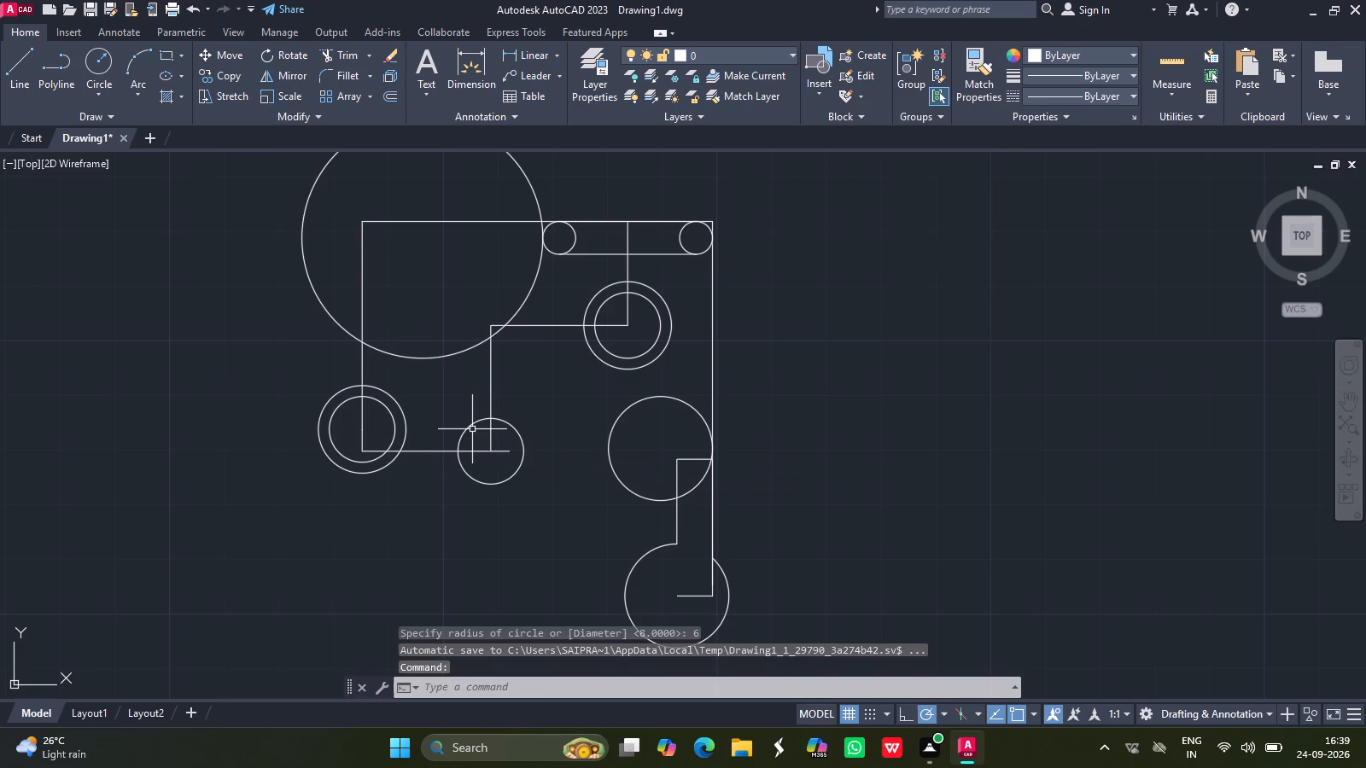
{"action": "left_click", "coordinate": [105, 61]}
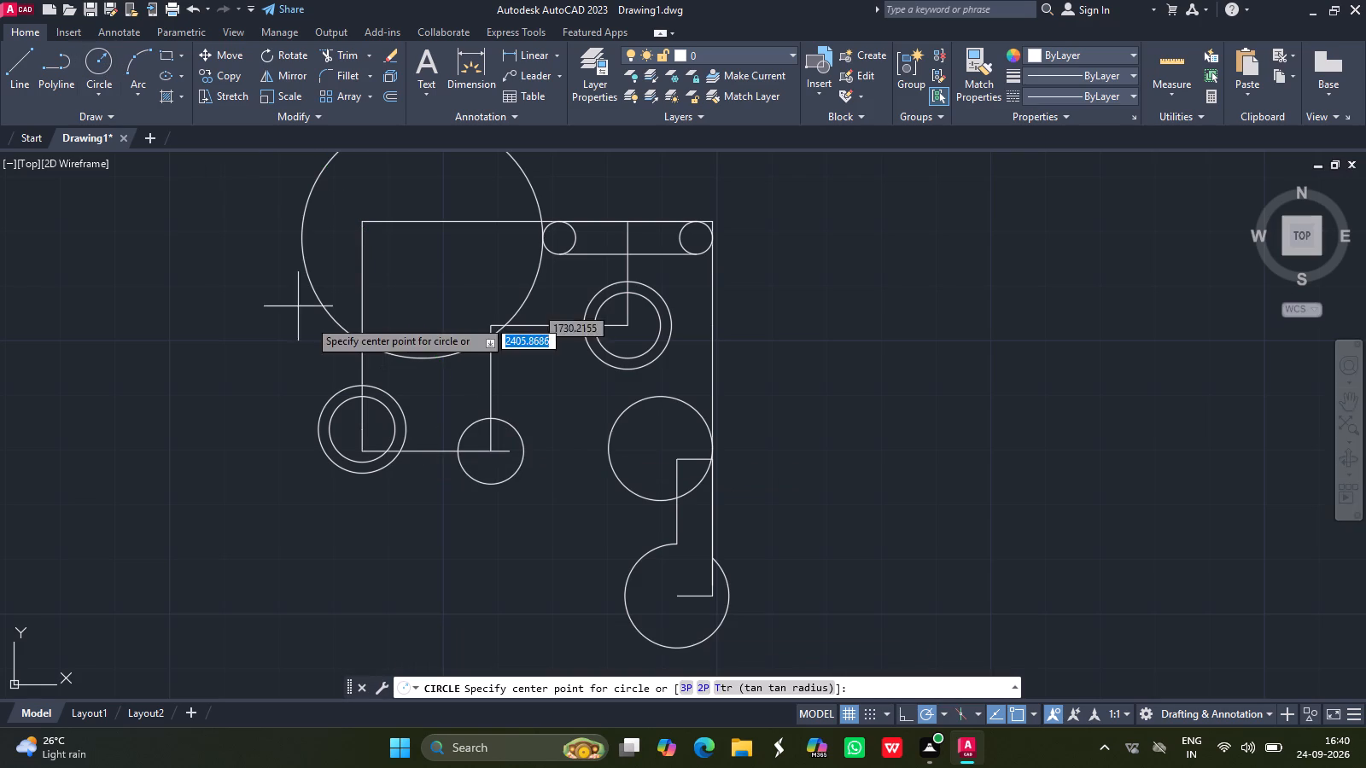
{"action": "left_click_drag", "start_coordinate": [493, 451], "coordinate": [458, 409]}
{"action": "key", "text": "8"}
{"action": "key", "text": "Return"}
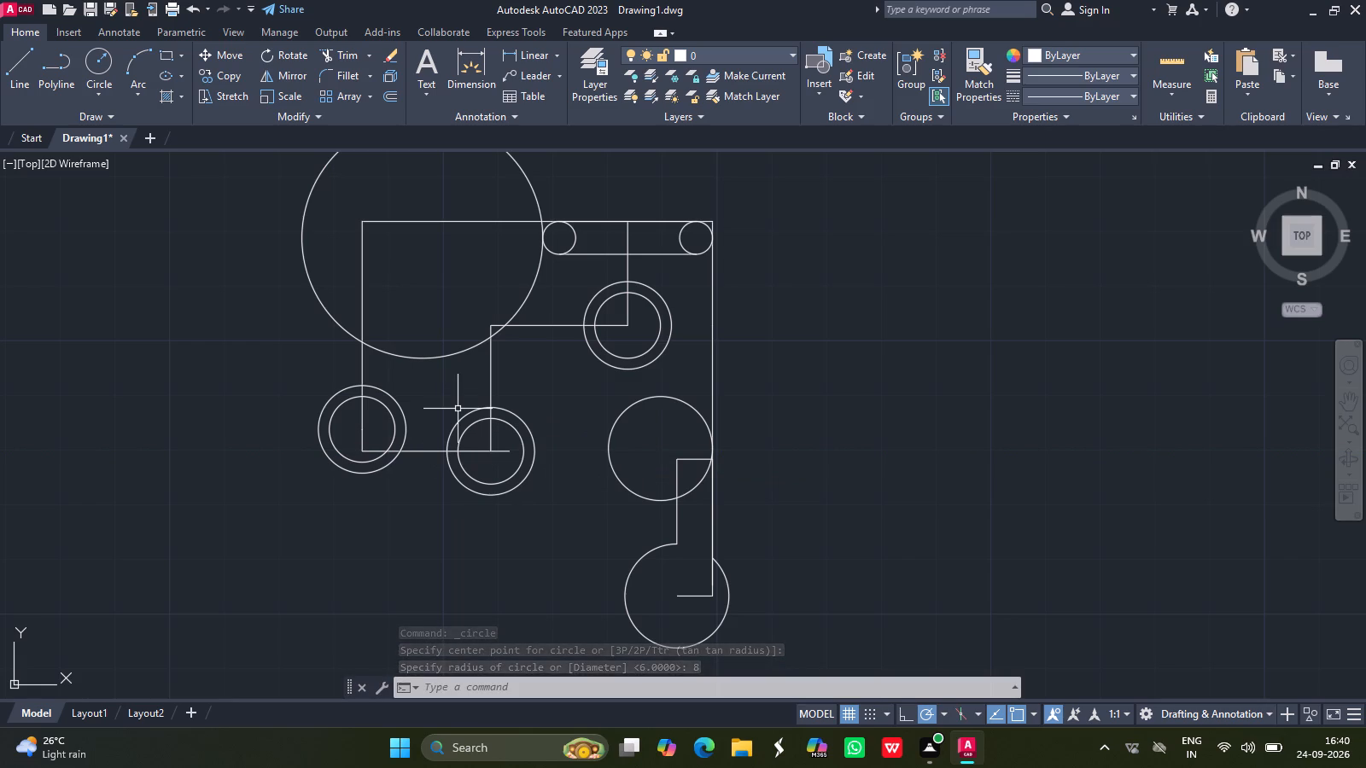
Draw a circle of radius 19 centred on the leftmost pair of concentric circles.
{"action": "left_click", "coordinate": [100, 69]}
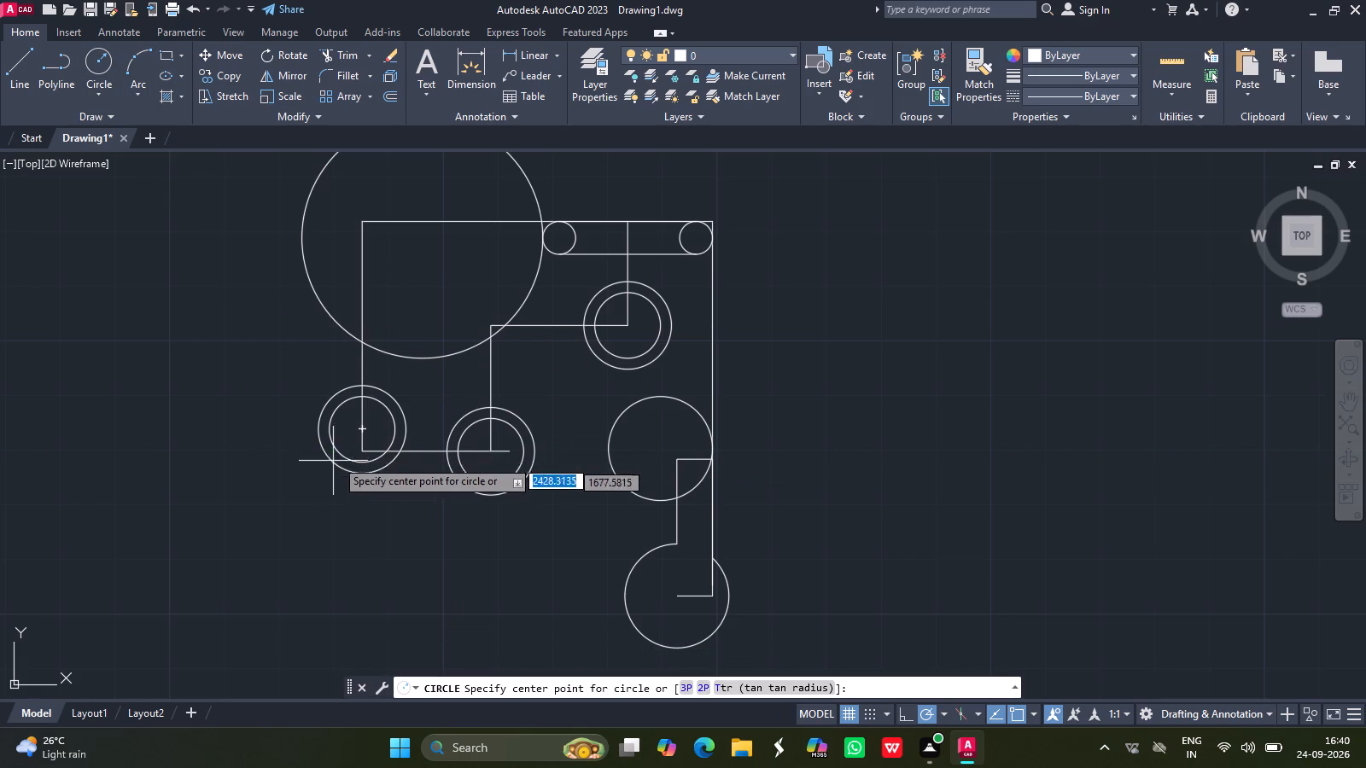
{"action": "left_click_drag", "start_coordinate": [362, 429], "coordinate": [295, 389]}
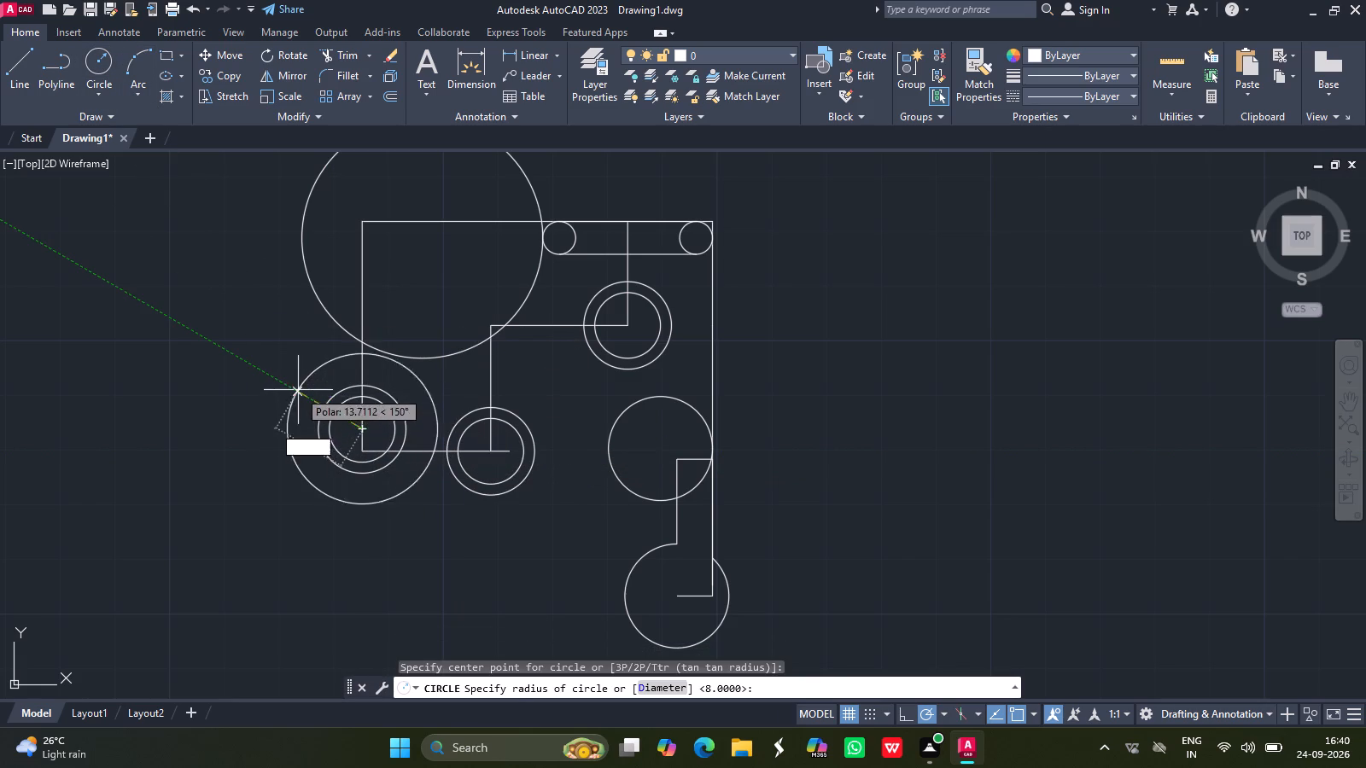
{"action": "left_click_drag", "start_coordinate": [295, 389], "coordinate": [282, 385]}
{"action": "type", "text": "19"}
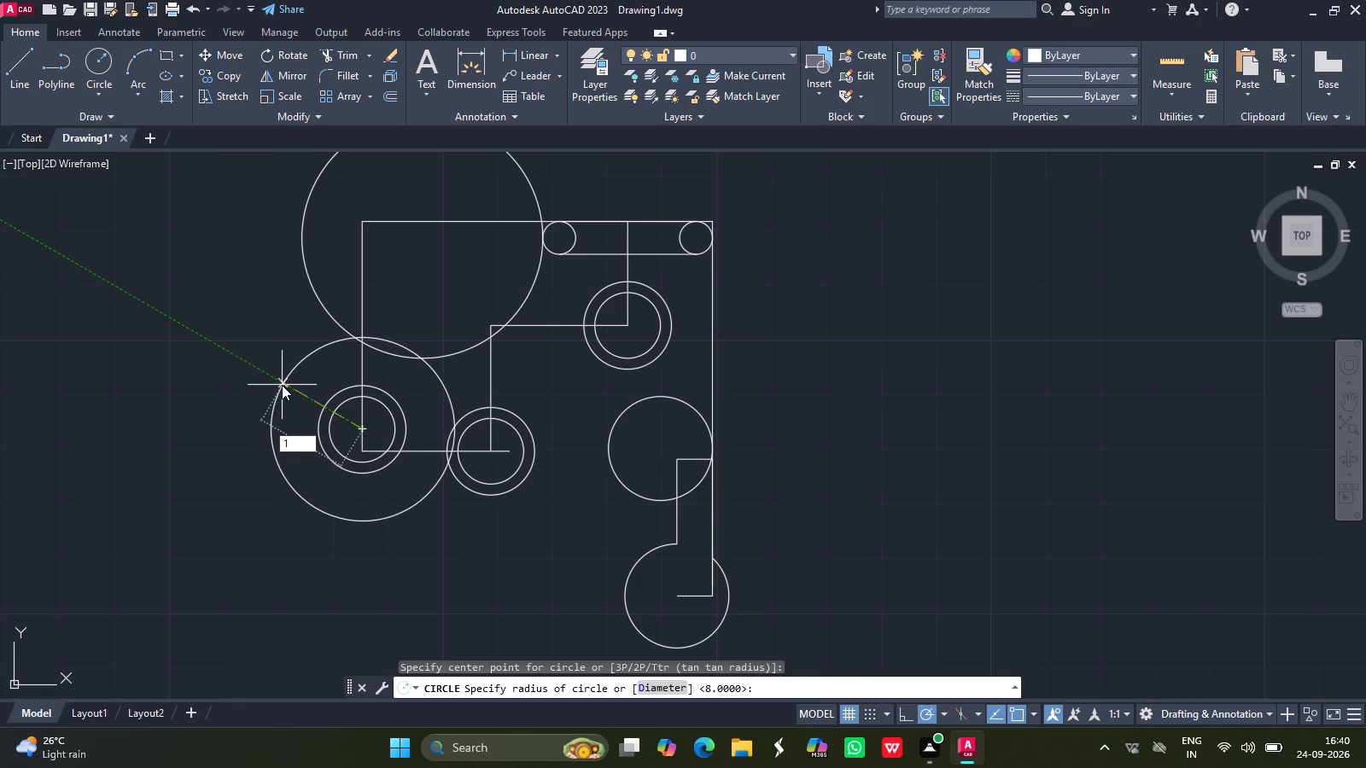
{"action": "key", "text": "Return"}
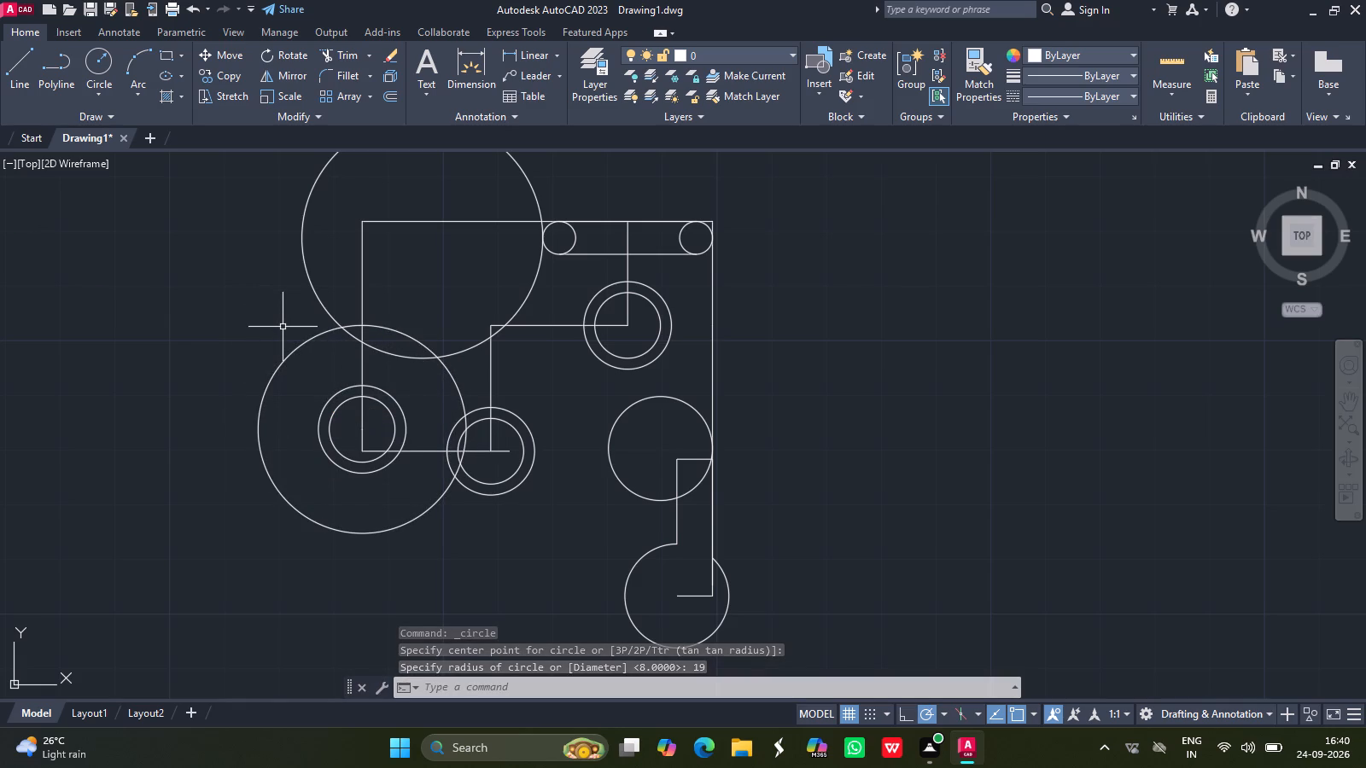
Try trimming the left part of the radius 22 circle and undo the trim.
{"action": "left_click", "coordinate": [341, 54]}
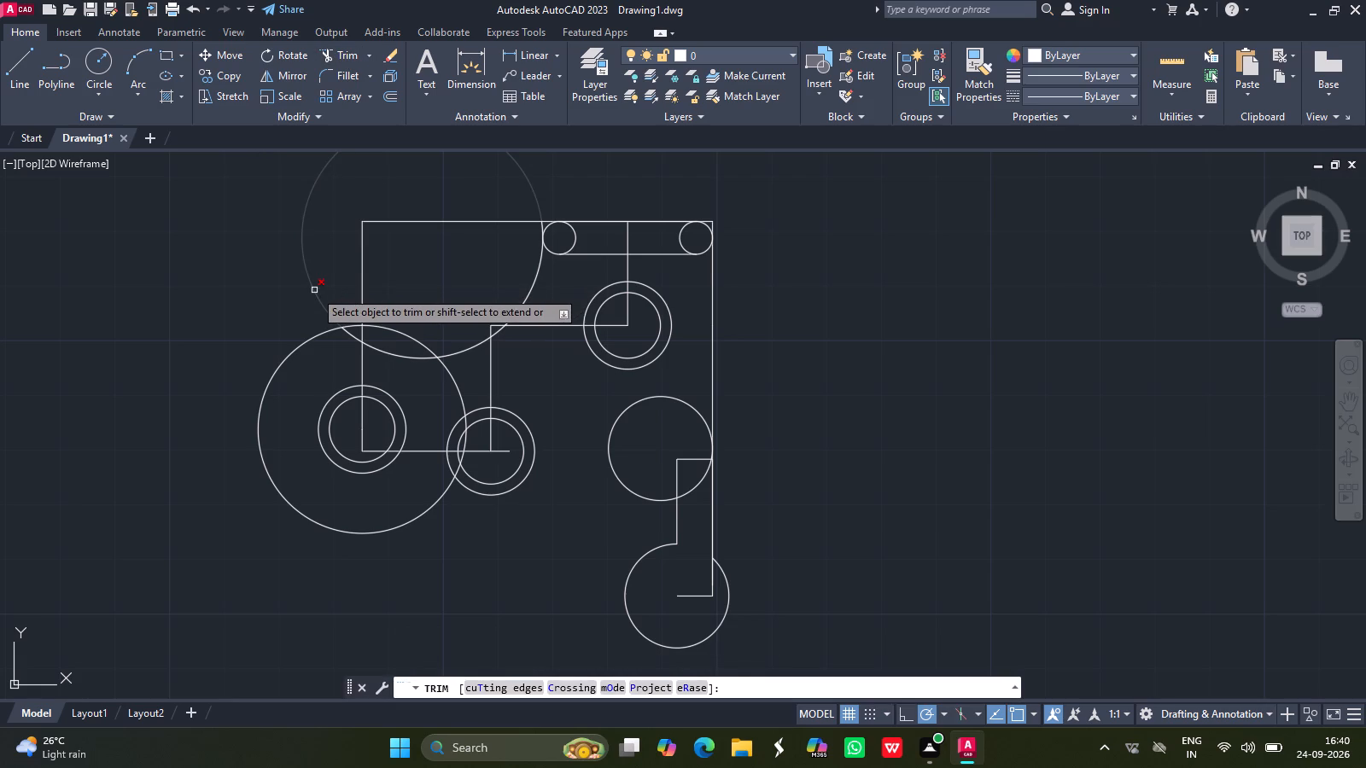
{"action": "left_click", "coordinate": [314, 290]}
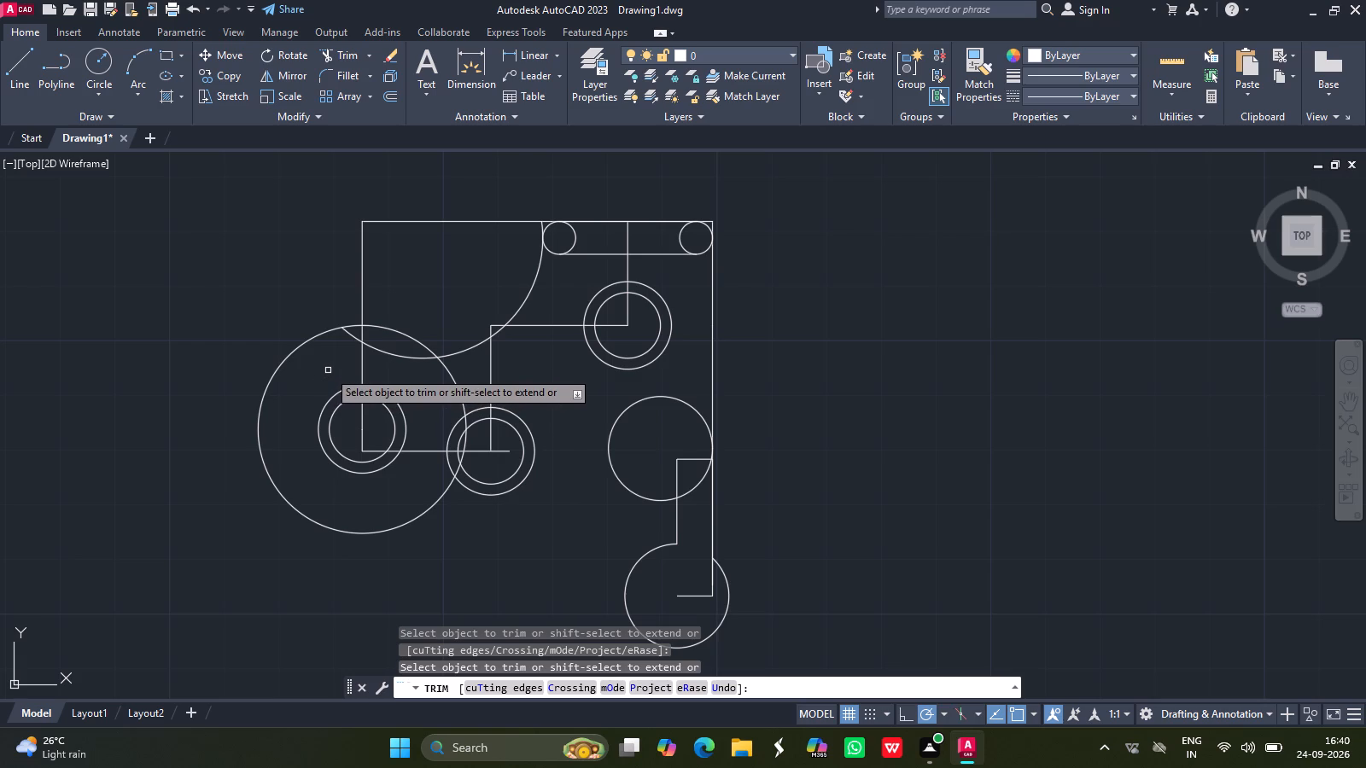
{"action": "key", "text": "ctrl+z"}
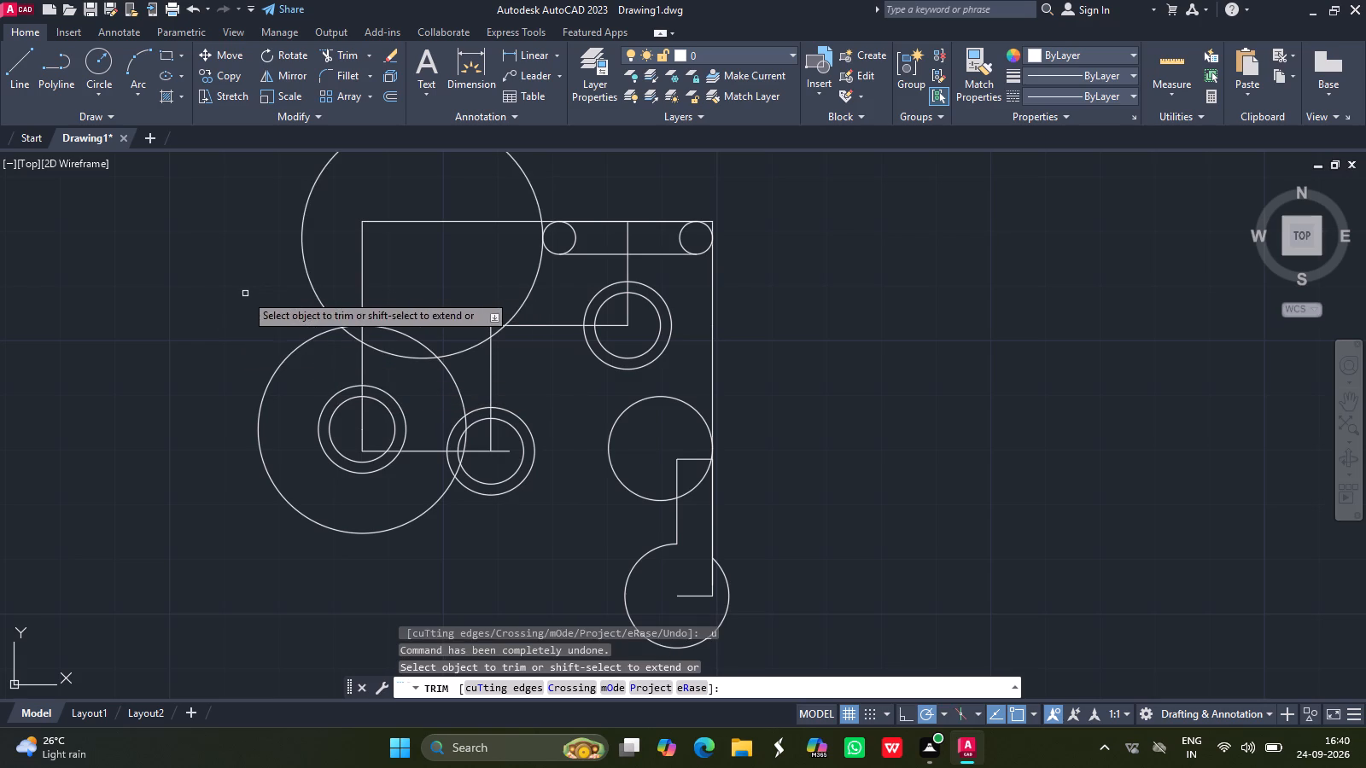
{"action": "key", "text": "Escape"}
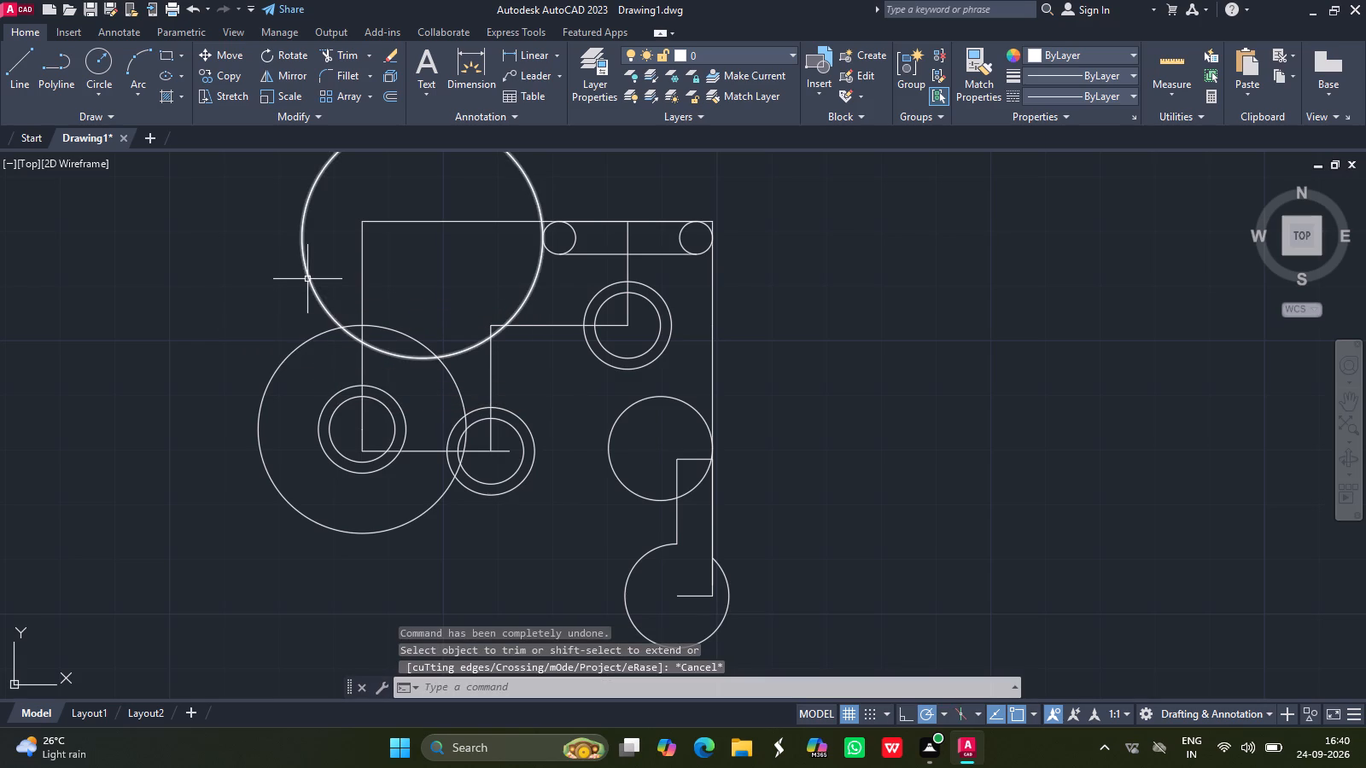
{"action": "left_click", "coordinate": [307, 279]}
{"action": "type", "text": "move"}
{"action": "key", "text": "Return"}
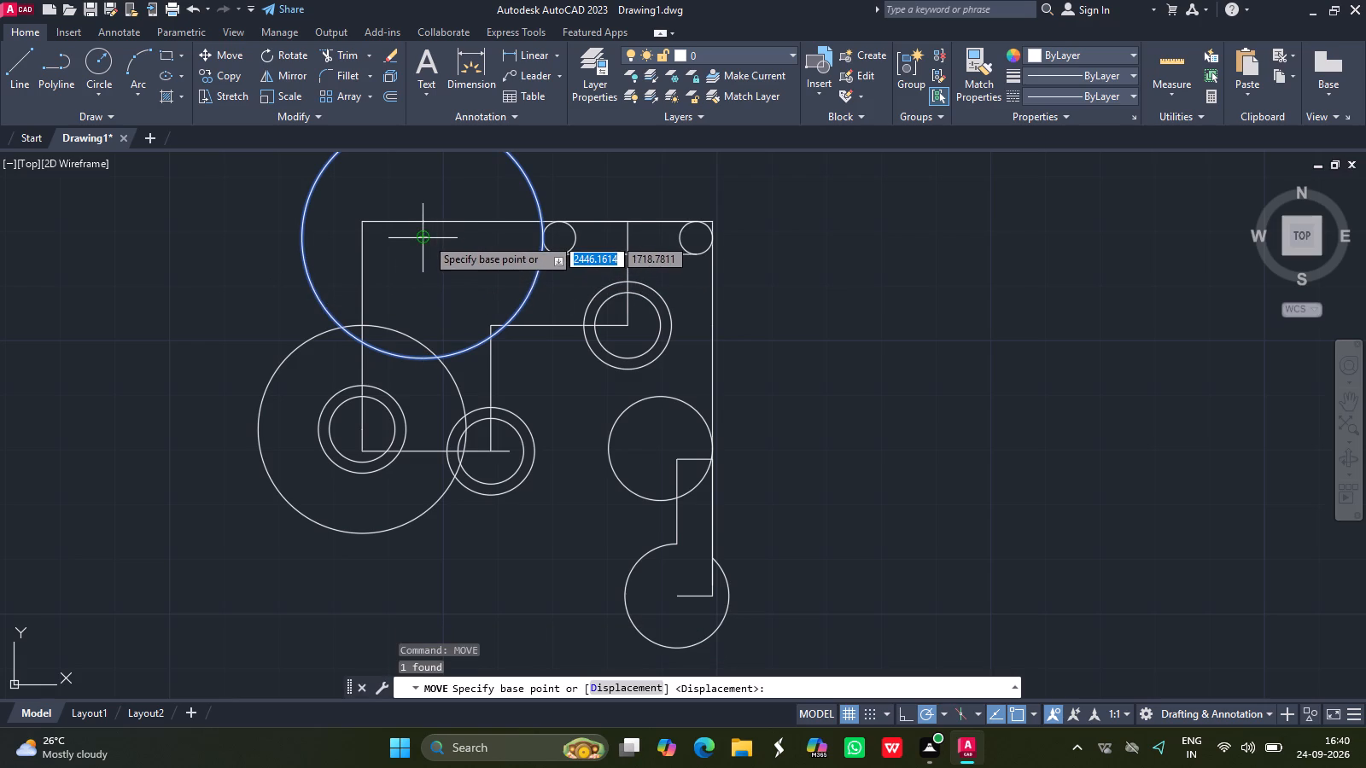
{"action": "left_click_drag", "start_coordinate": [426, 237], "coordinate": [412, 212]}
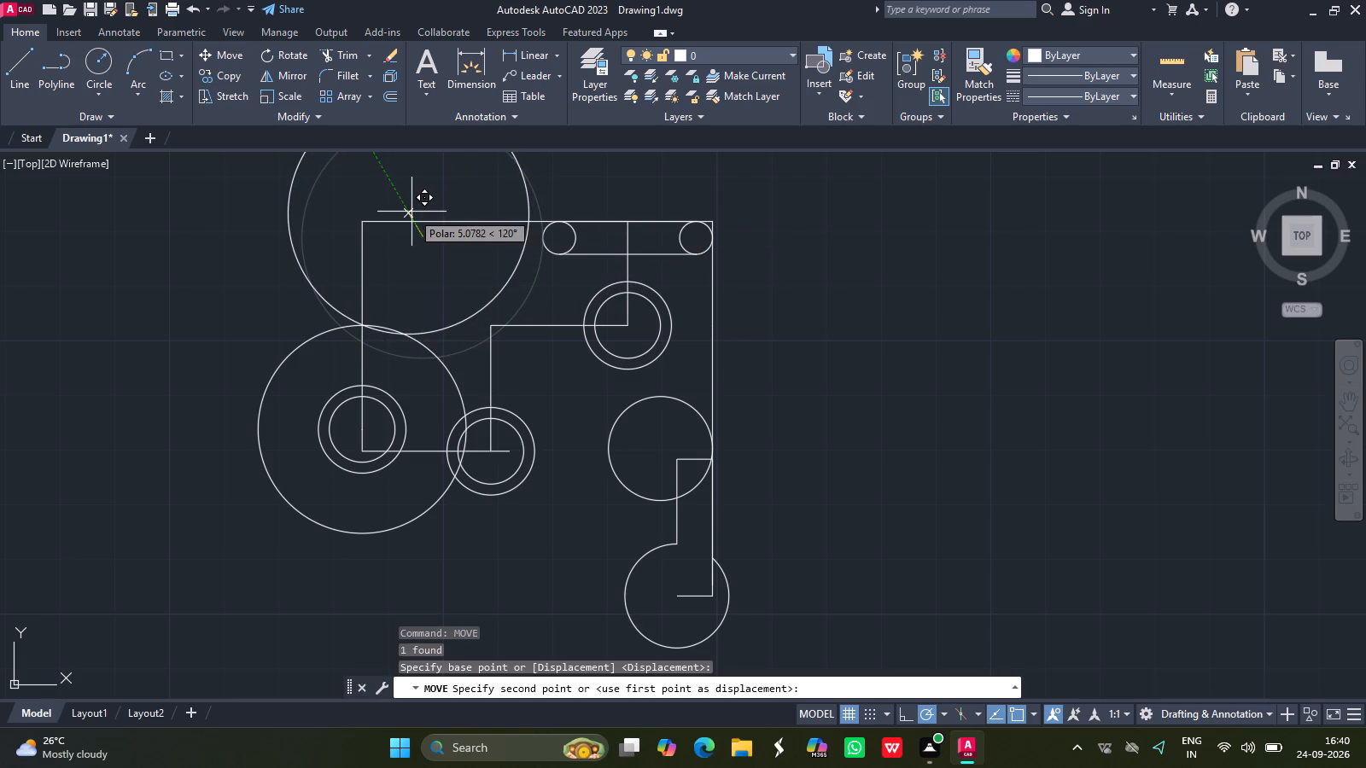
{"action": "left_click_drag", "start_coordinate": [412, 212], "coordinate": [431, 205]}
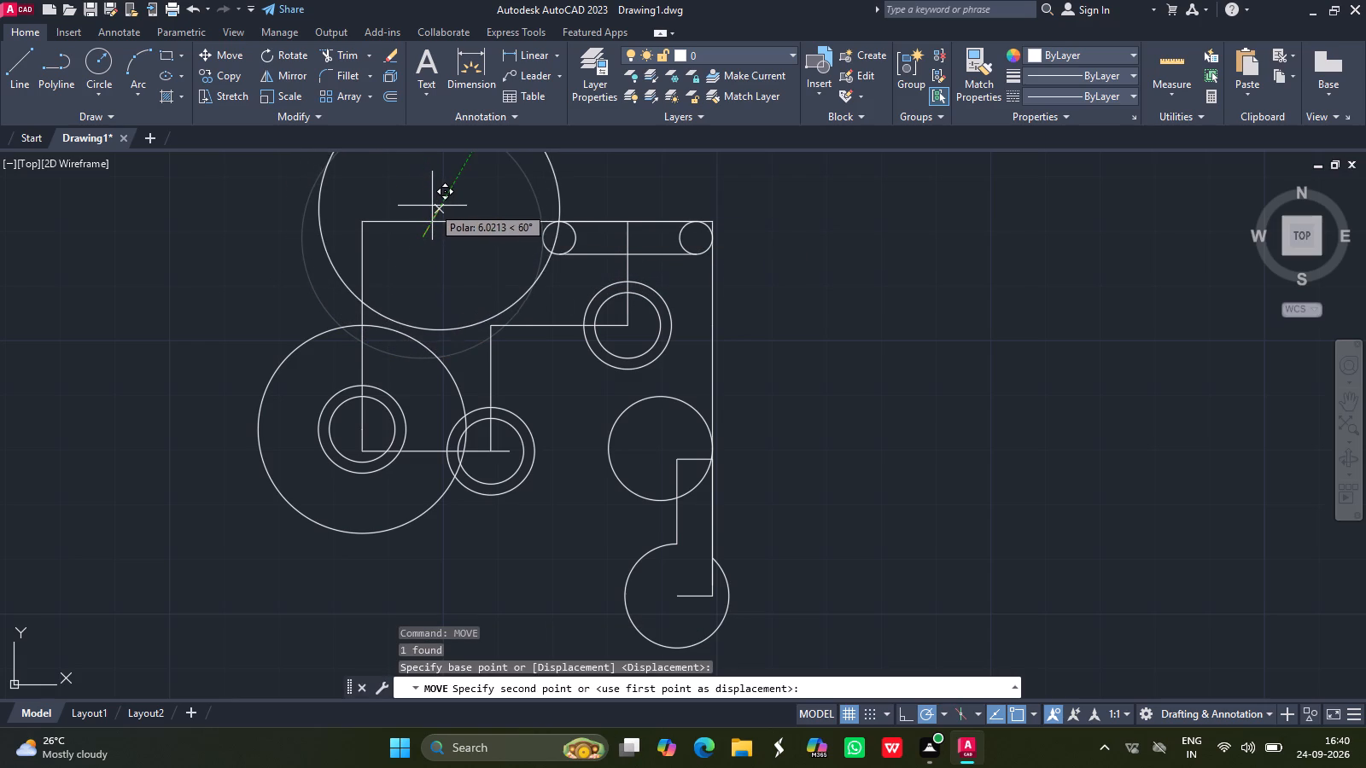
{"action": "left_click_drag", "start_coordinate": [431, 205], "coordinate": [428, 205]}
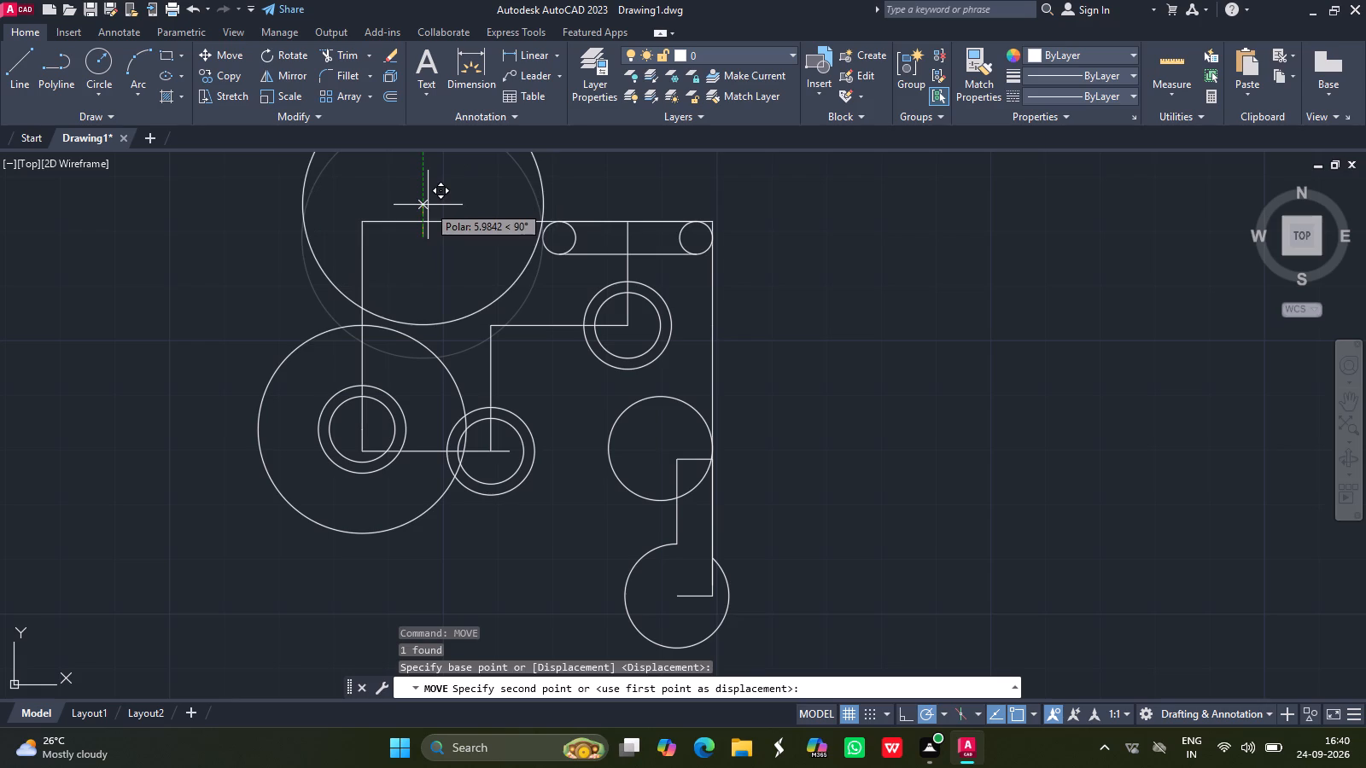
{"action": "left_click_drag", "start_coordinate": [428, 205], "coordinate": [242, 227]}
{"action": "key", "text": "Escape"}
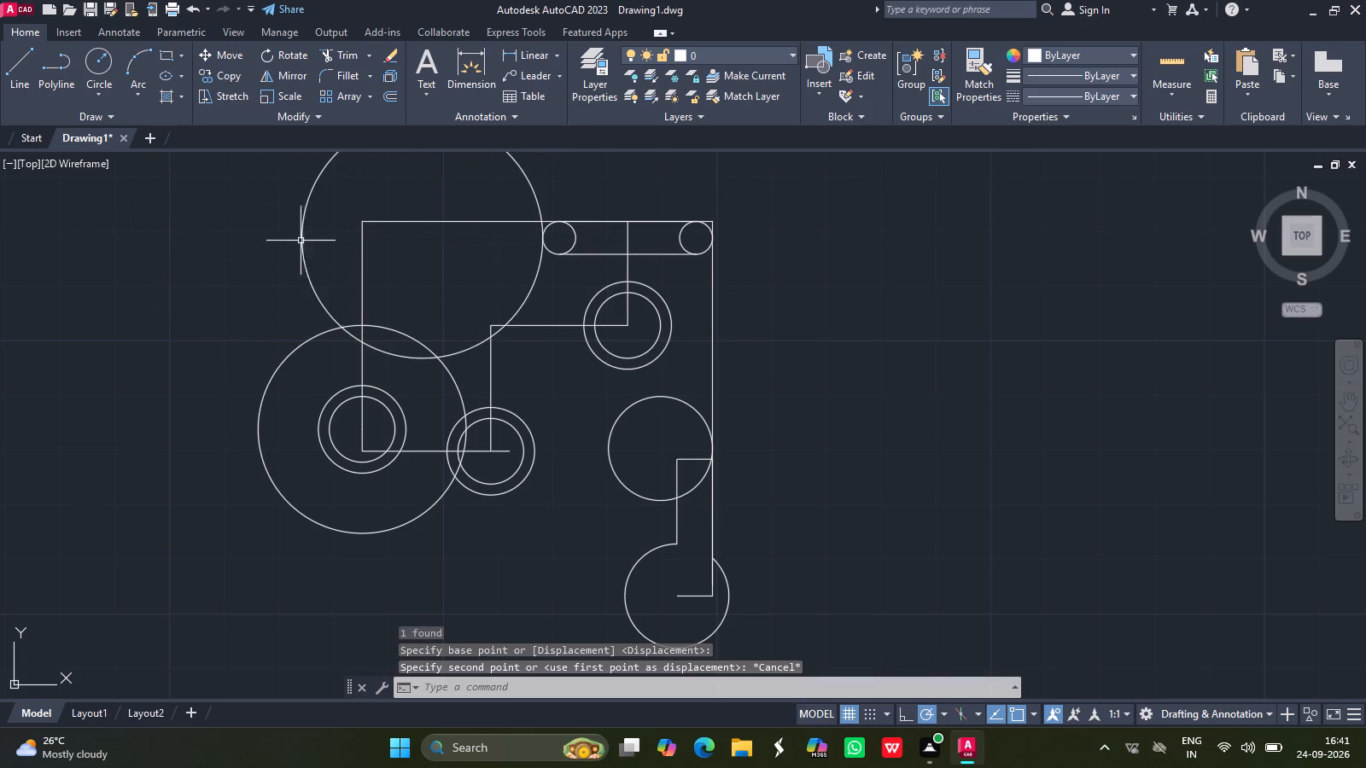
Delete the radius 22 circle beside the slot's left end.
{"action": "left_click", "coordinate": [301, 244]}
{"action": "key", "text": "Print"}
{"action": "key", "text": "Delete"}
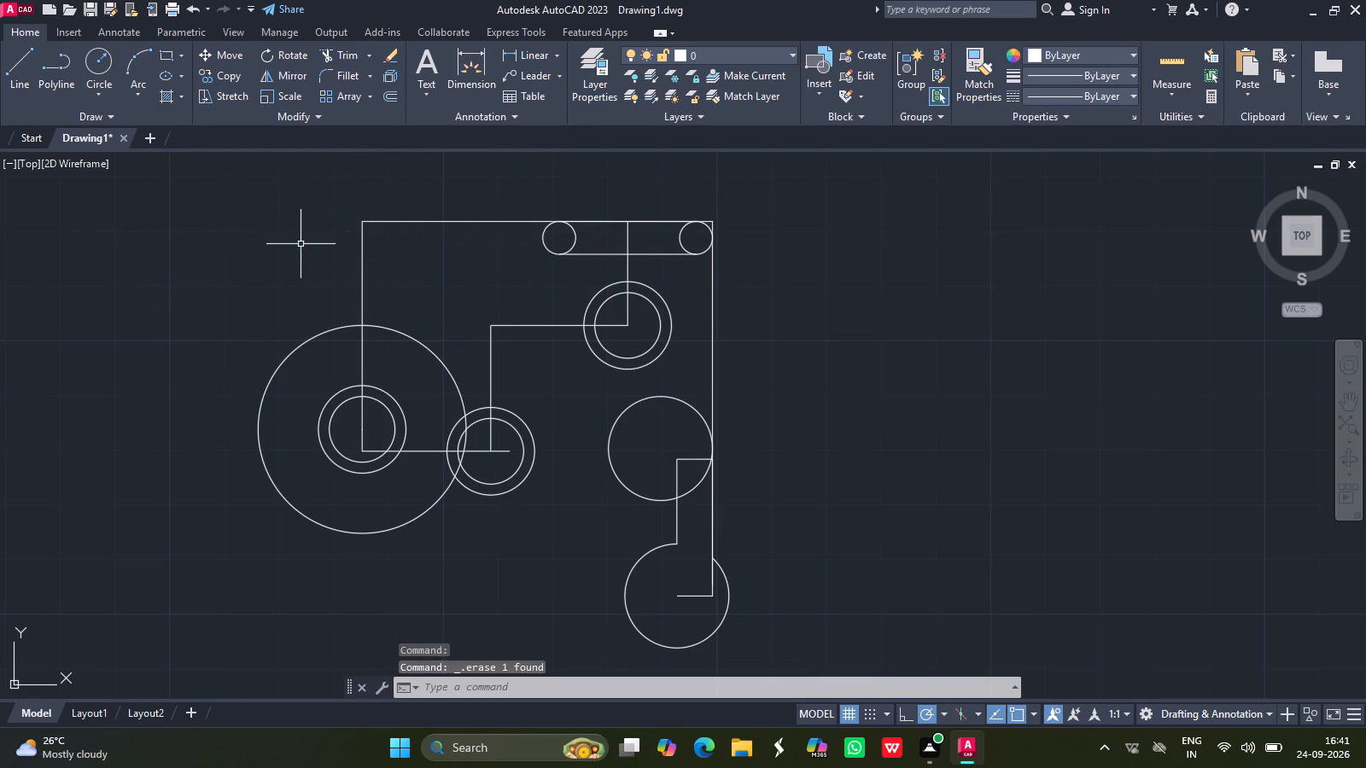
{"action": "left_click", "coordinate": [342, 76]}
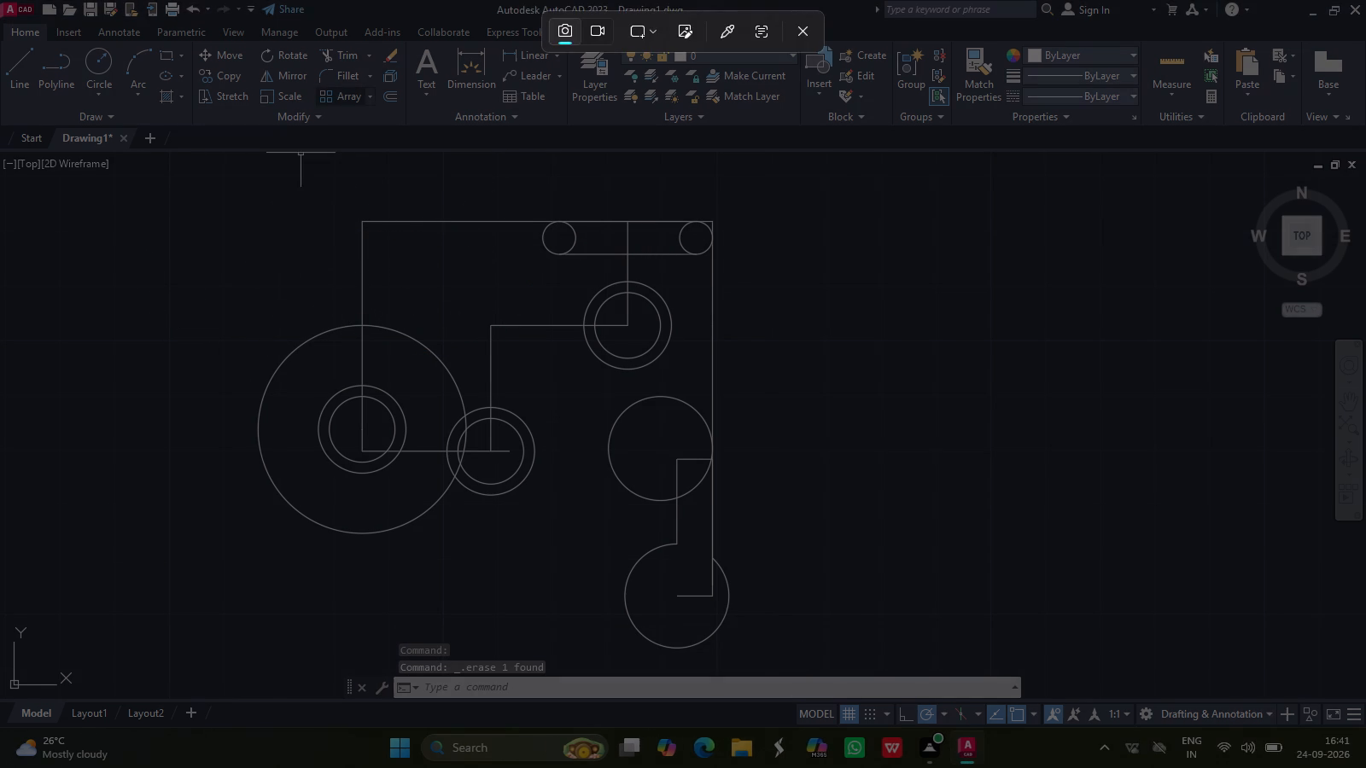
{"action": "left_click", "coordinate": [800, 42]}
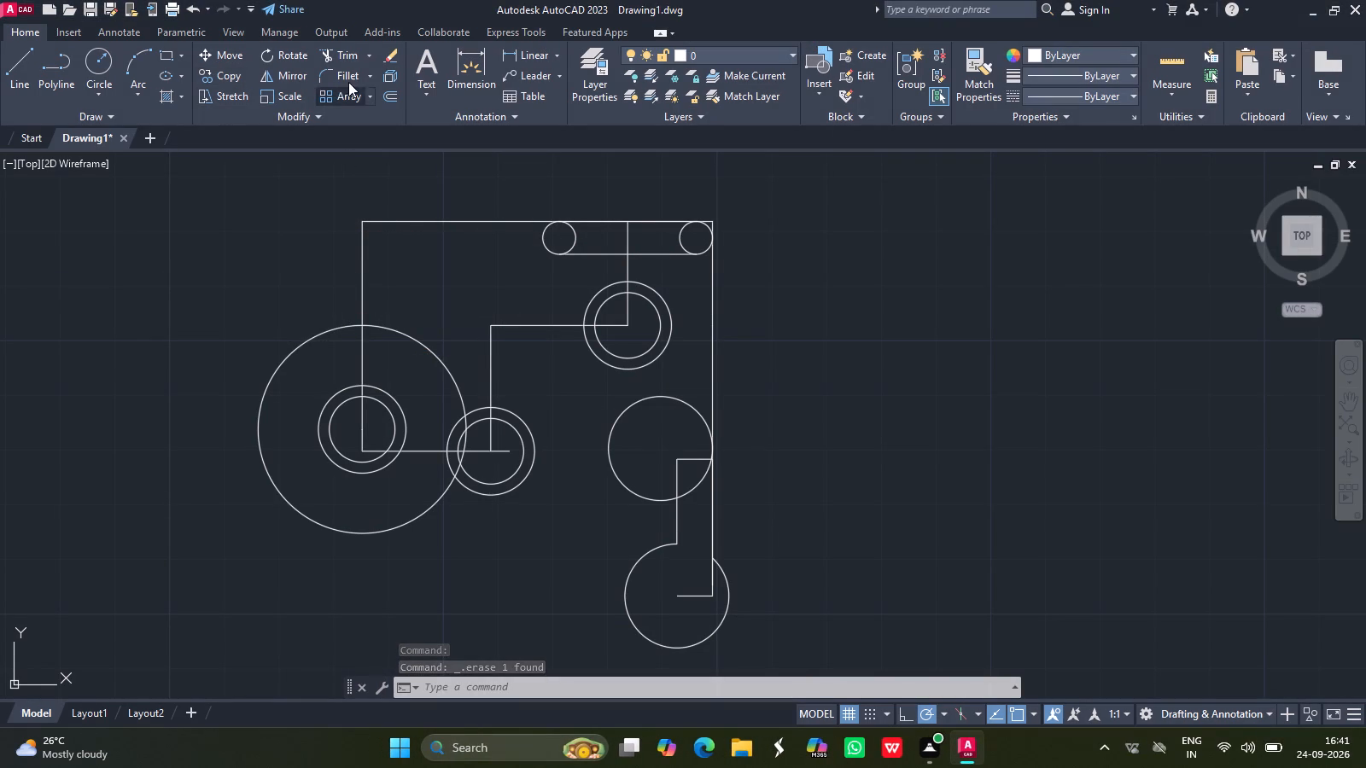
Fillet the radius 19 circle to the slot's left end circle with a radius of 22.
{"action": "left_click", "coordinate": [351, 71]}
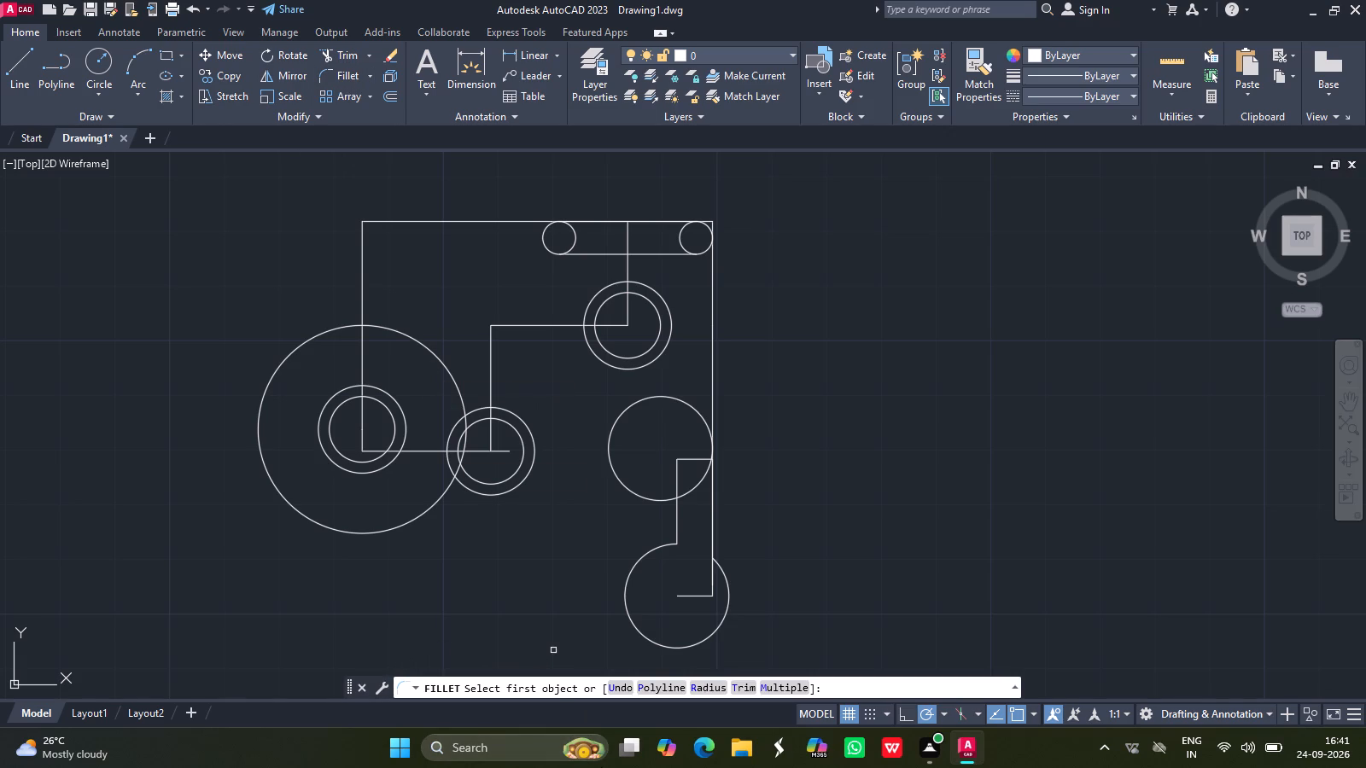
{"action": "left_click", "coordinate": [701, 687]}
{"action": "type", "text": "22"}
{"action": "key", "text": "Return"}
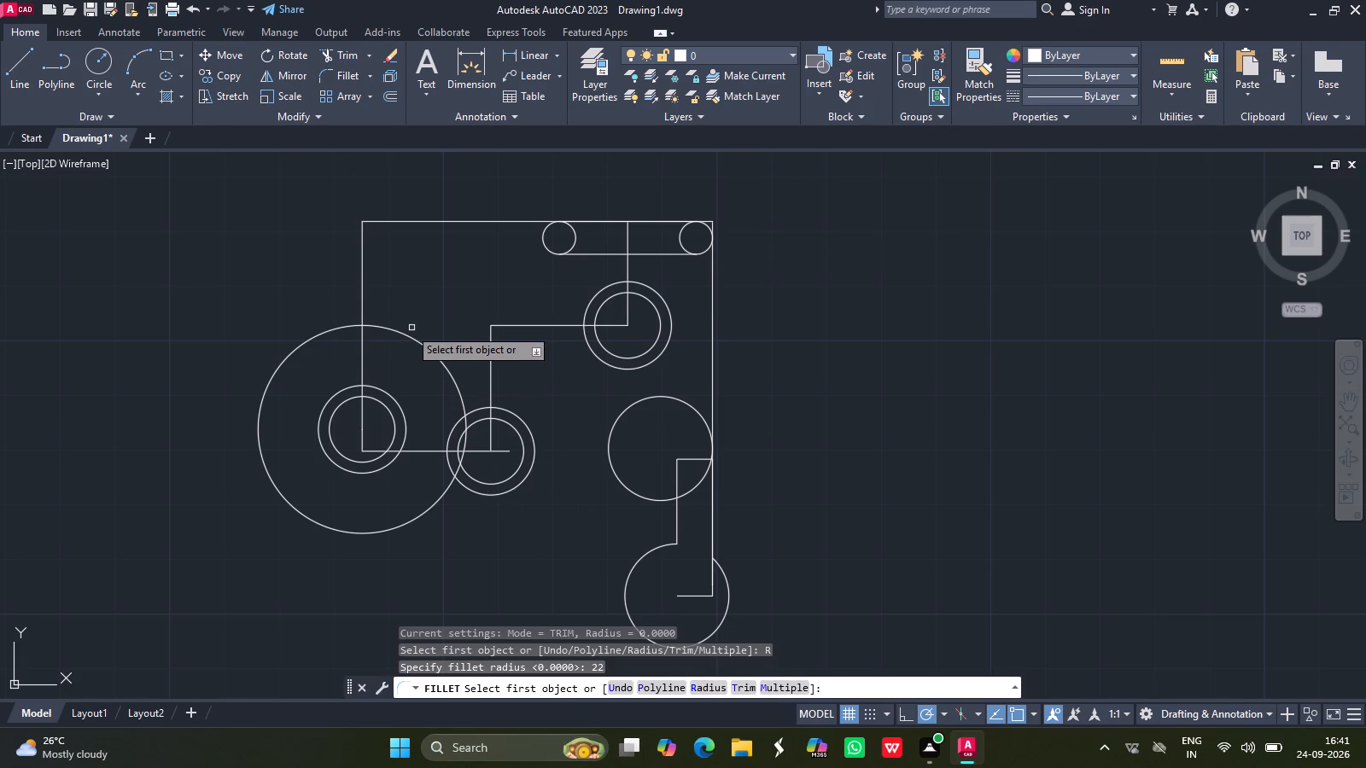
{"action": "left_click", "coordinate": [399, 331]}
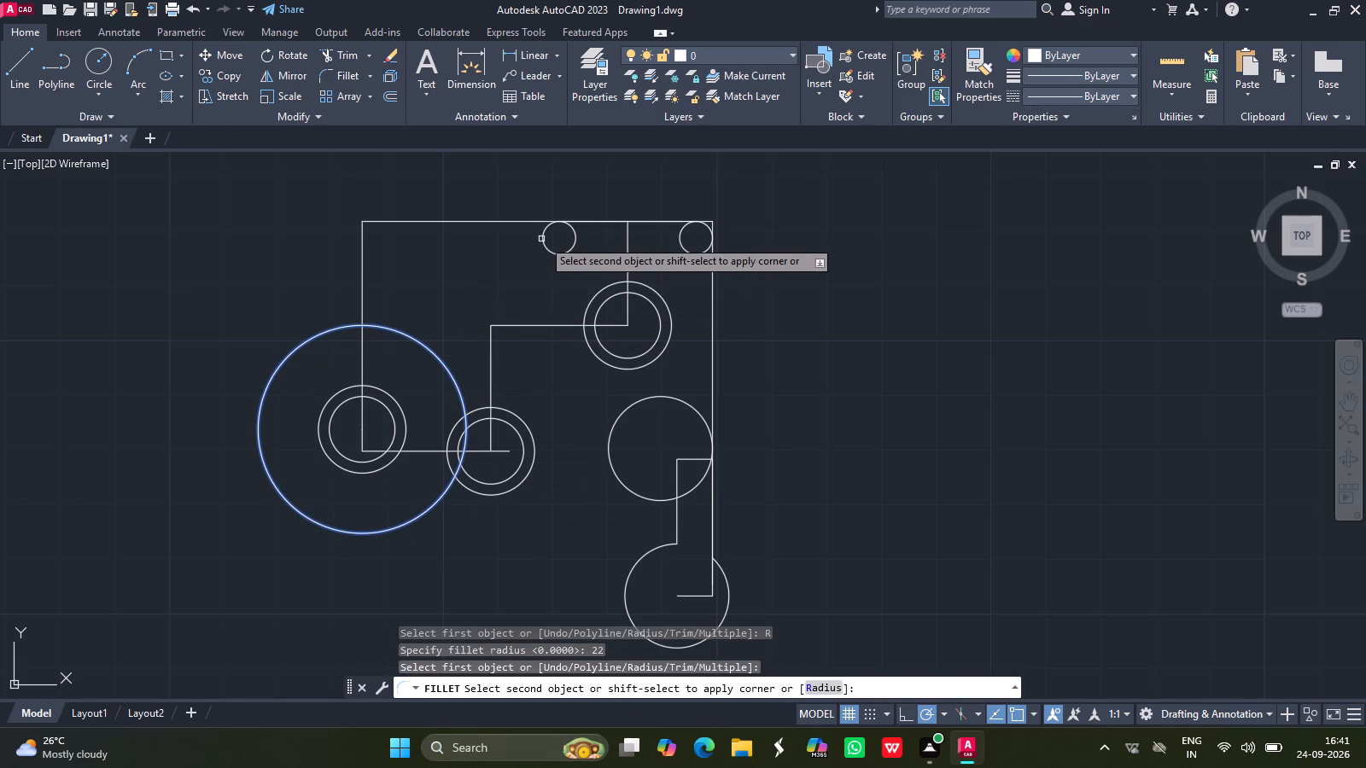
{"action": "left_click", "coordinate": [545, 239]}
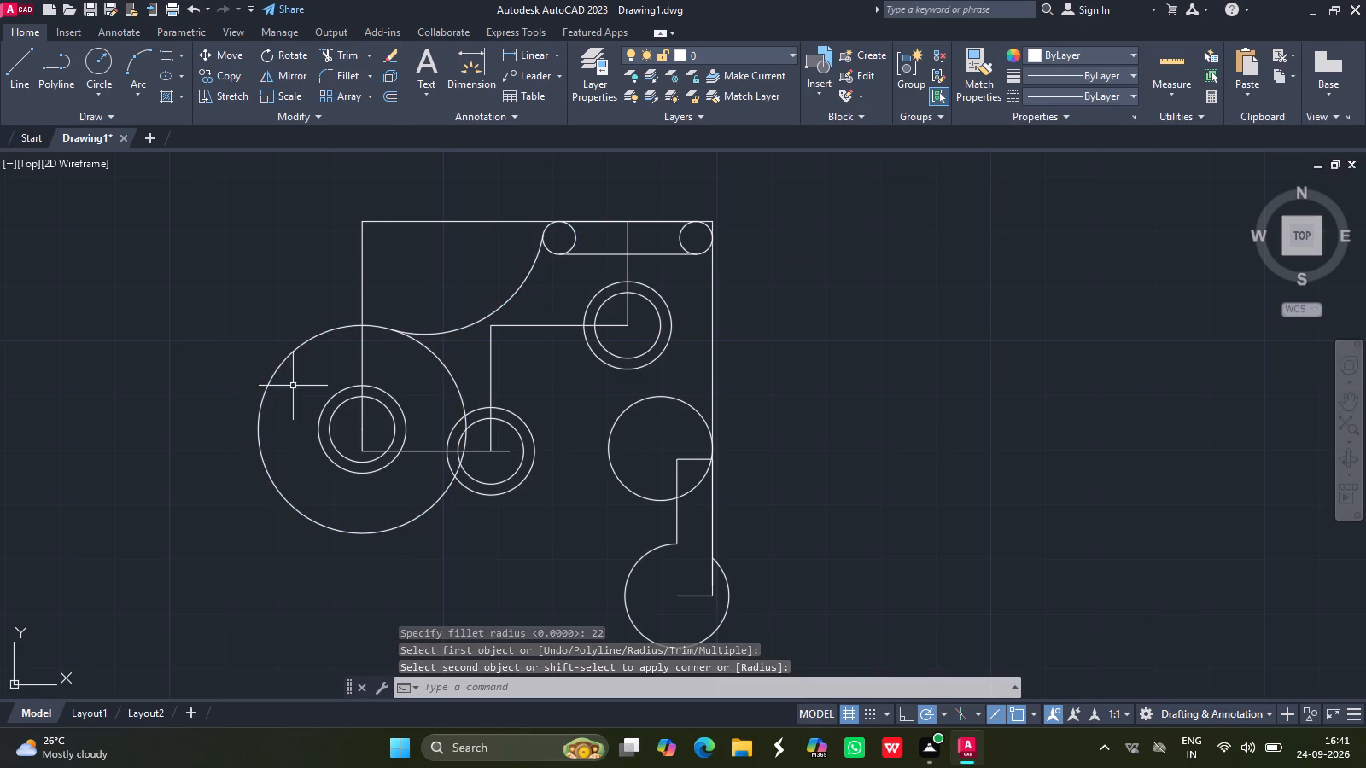
Trim the radius 19 circle between the radius 22 fillet and the middle concentric pair, including the part inside that pair.
{"action": "left_click", "coordinate": [333, 50]}
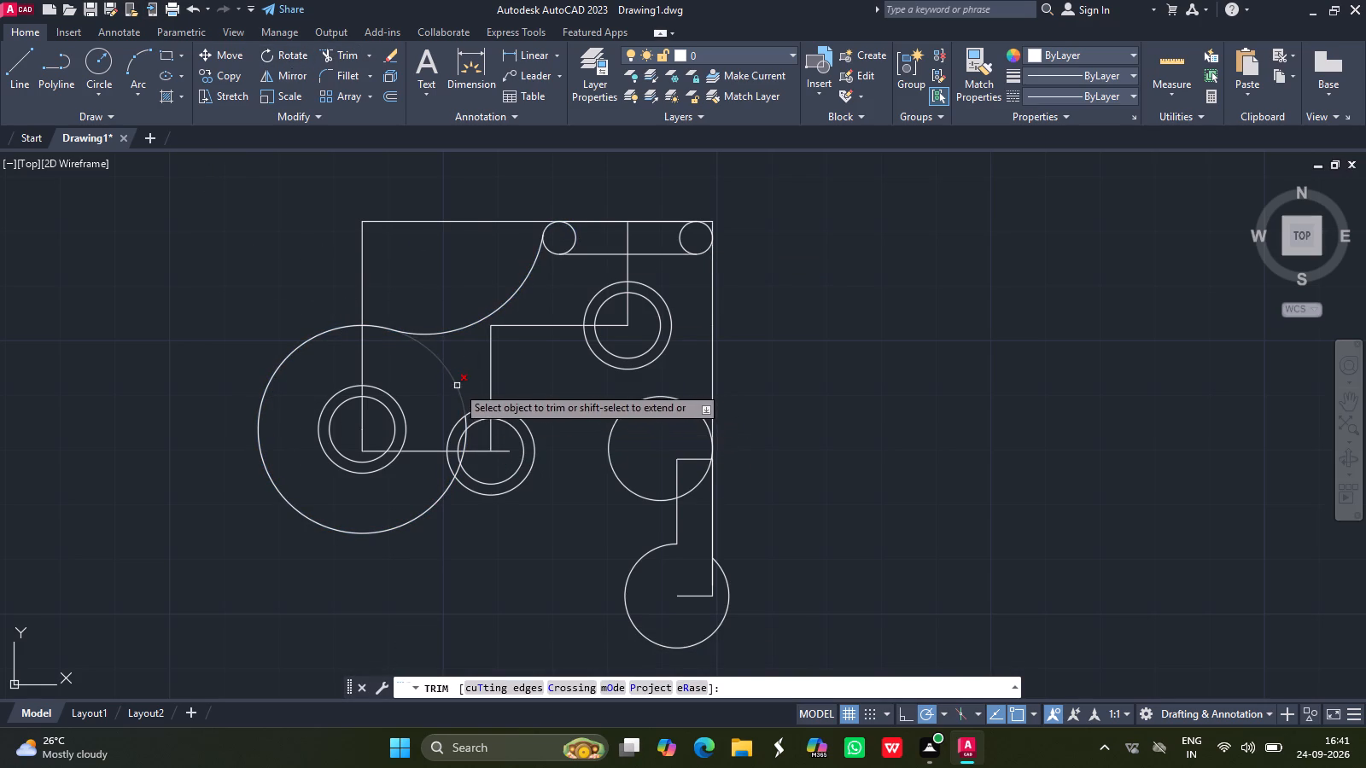
{"action": "left_click_drag", "start_coordinate": [457, 385], "coordinate": [464, 423]}
{"action": "left_click_drag", "start_coordinate": [464, 423], "coordinate": [465, 433]}
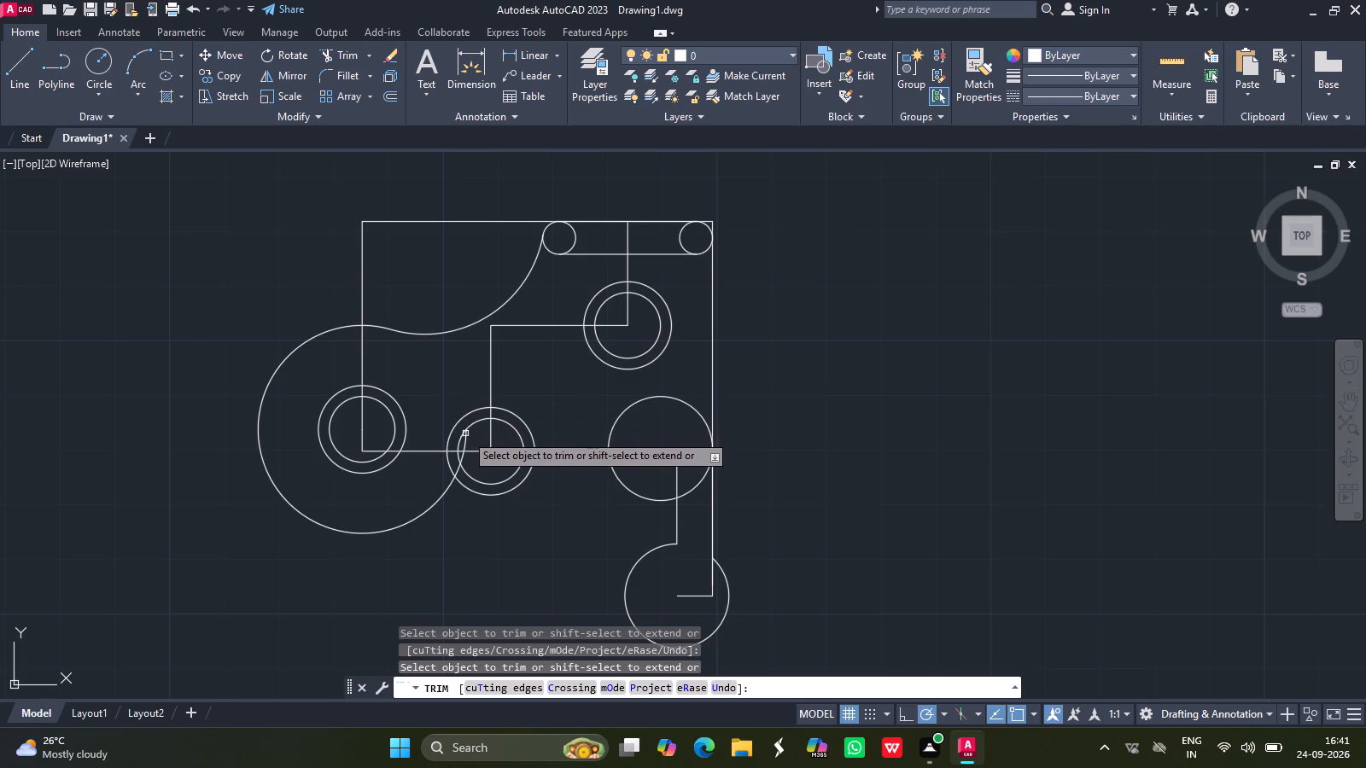
{"action": "left_click_drag", "start_coordinate": [465, 433], "coordinate": [465, 438]}
{"action": "left_click_drag", "start_coordinate": [465, 438], "coordinate": [465, 453]}
{"action": "left_click_drag", "start_coordinate": [465, 453], "coordinate": [459, 470]}
{"action": "left_click", "coordinate": [459, 470]}
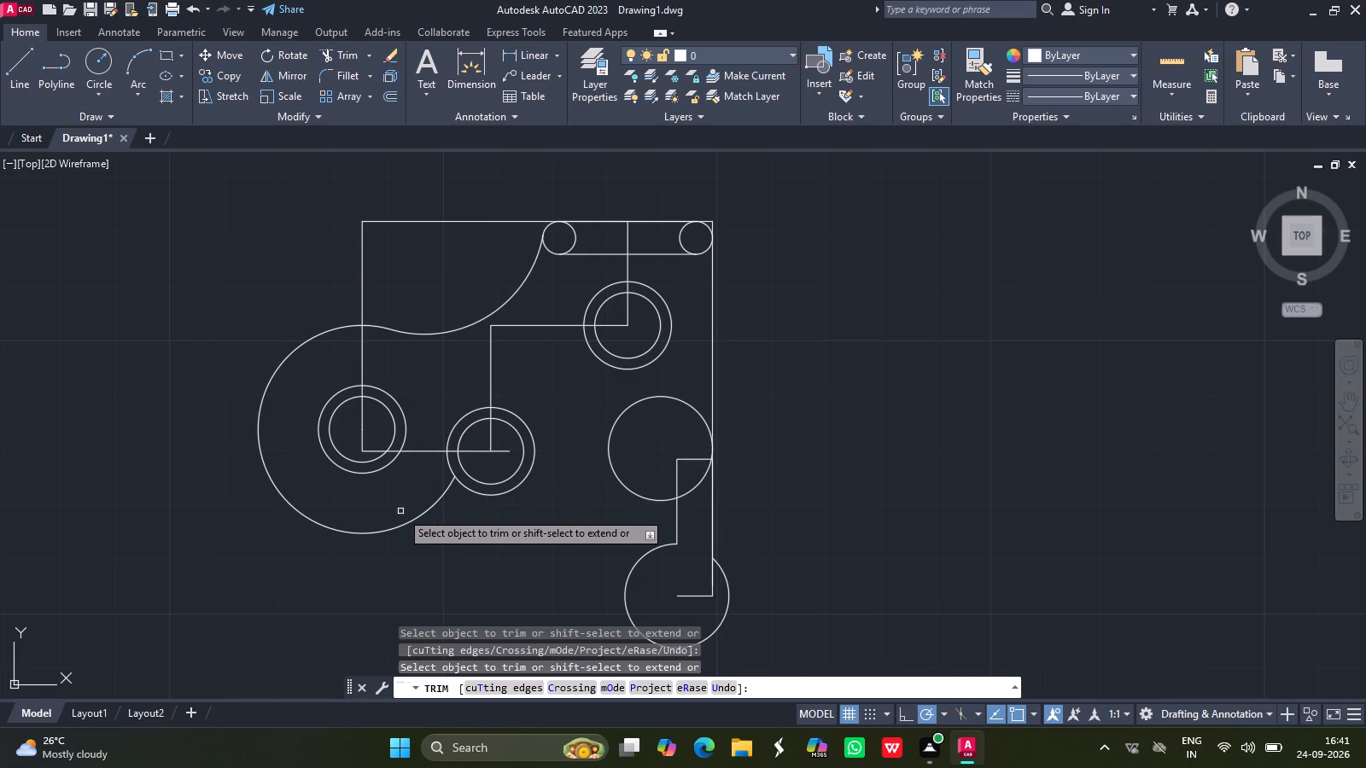
{"action": "key", "text": "Return"}
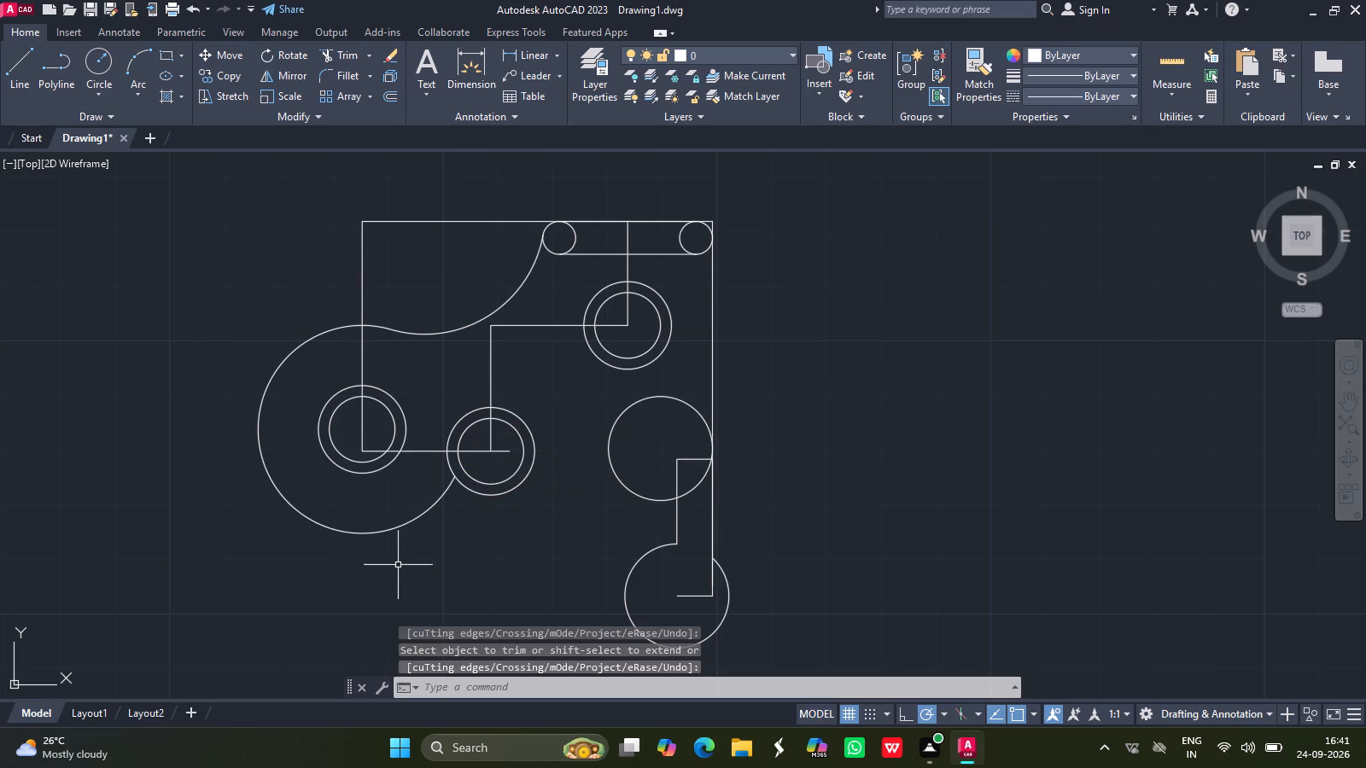
Draw a vertical line about 49 units downward from the bottom of the leftmost concentric pair's outer circle.
{"action": "left_click", "coordinate": [1347, 402]}
{"action": "left_click_drag", "start_coordinate": [431, 439], "coordinate": [424, 374]}
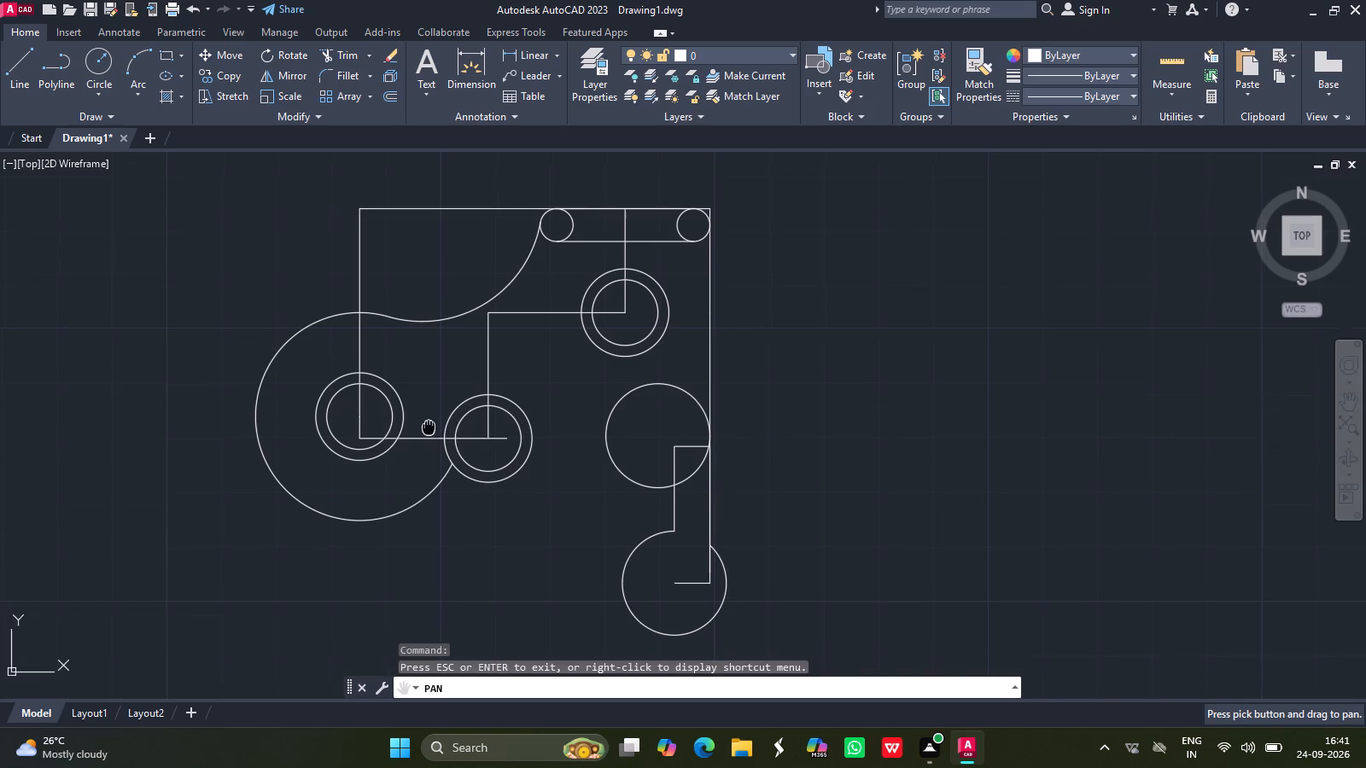
{"action": "left_click_drag", "start_coordinate": [424, 374], "coordinate": [425, 354]}
{"action": "key", "text": "Escape"}
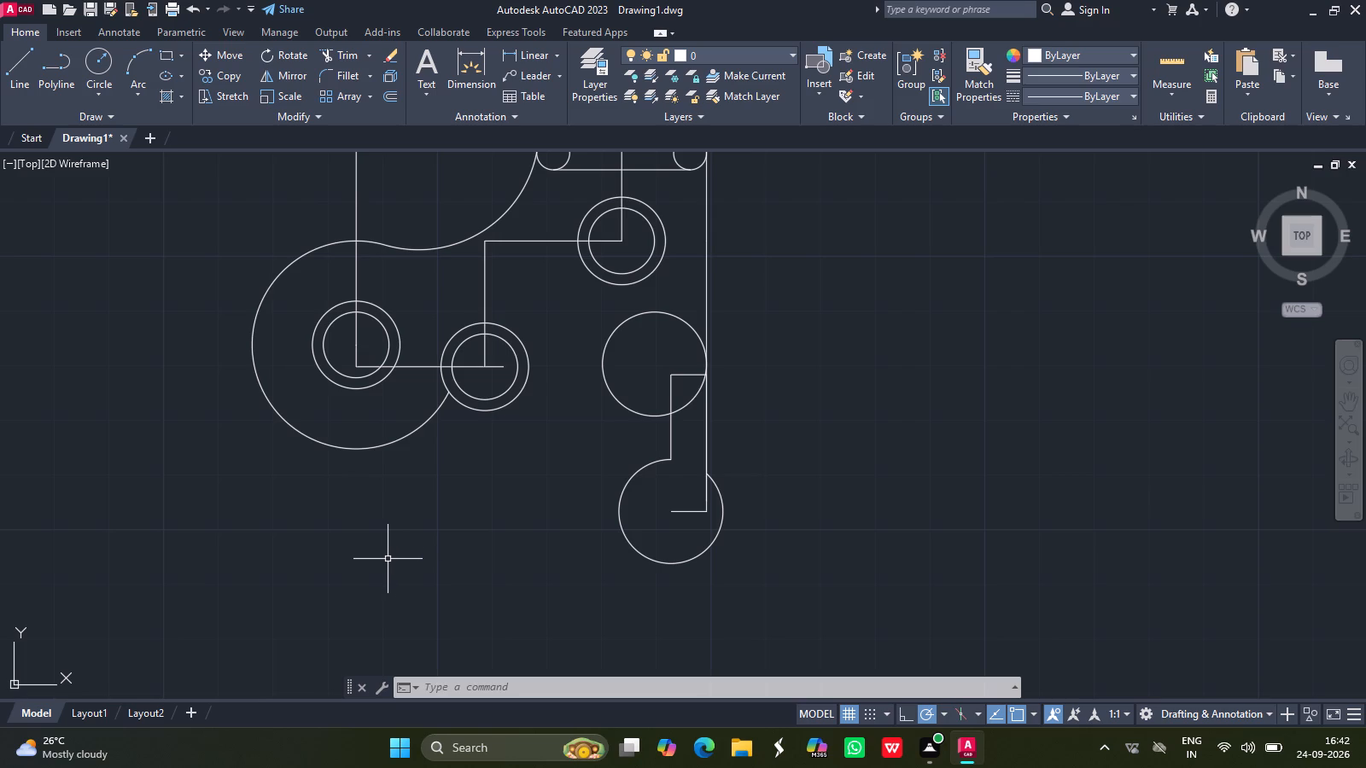
{"action": "left_click", "coordinate": [18, 64]}
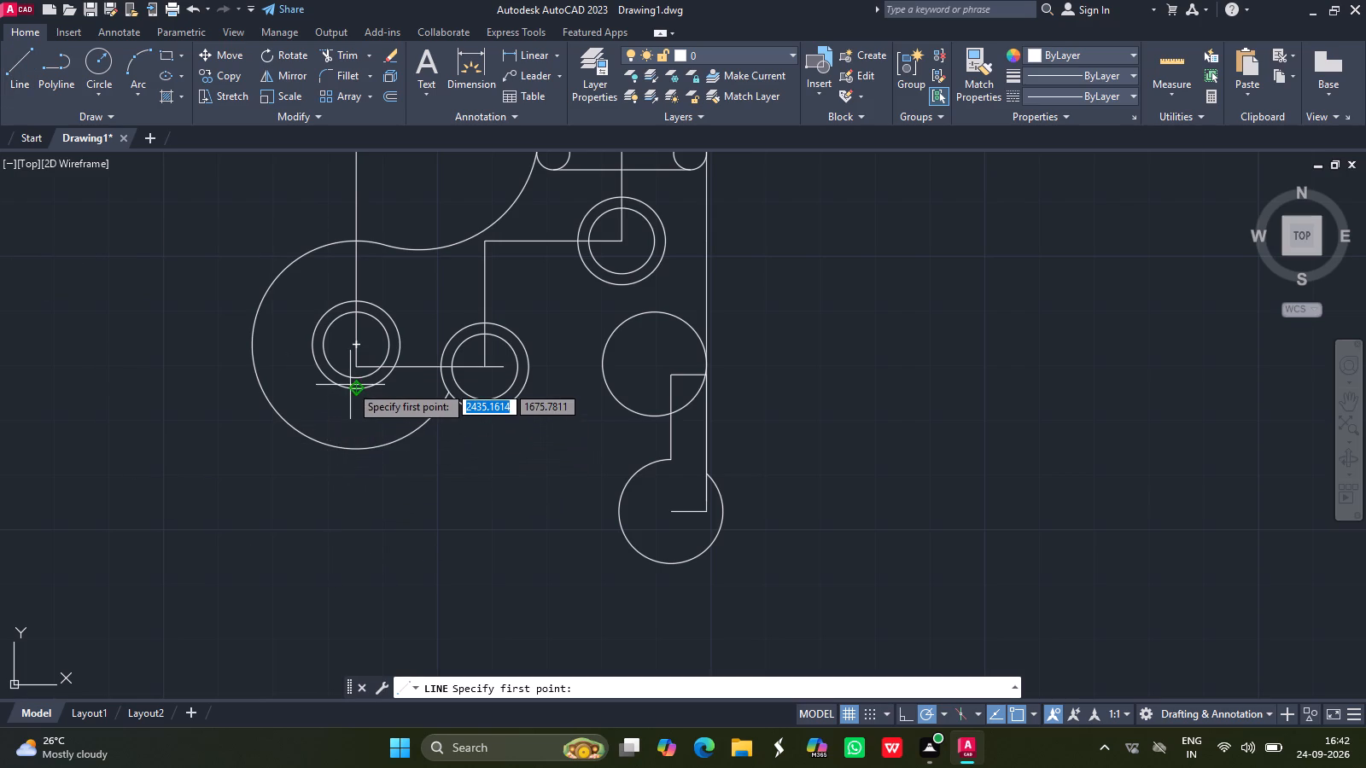
{"action": "left_click_drag", "start_coordinate": [355, 387], "coordinate": [396, 625]}
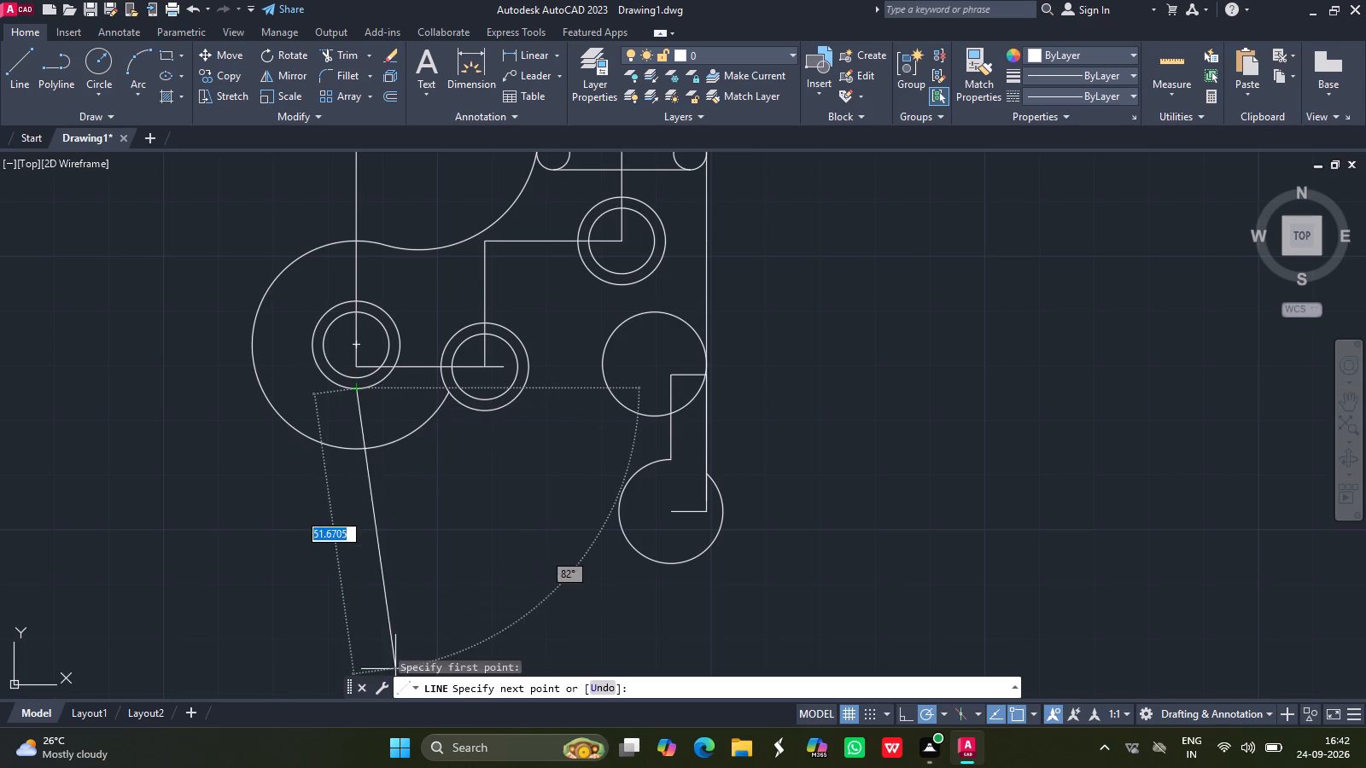
{"action": "scroll", "coordinate": [366, 585], "scroll_direction": "down", "scroll_amount": 1, "text": "ctrl"}
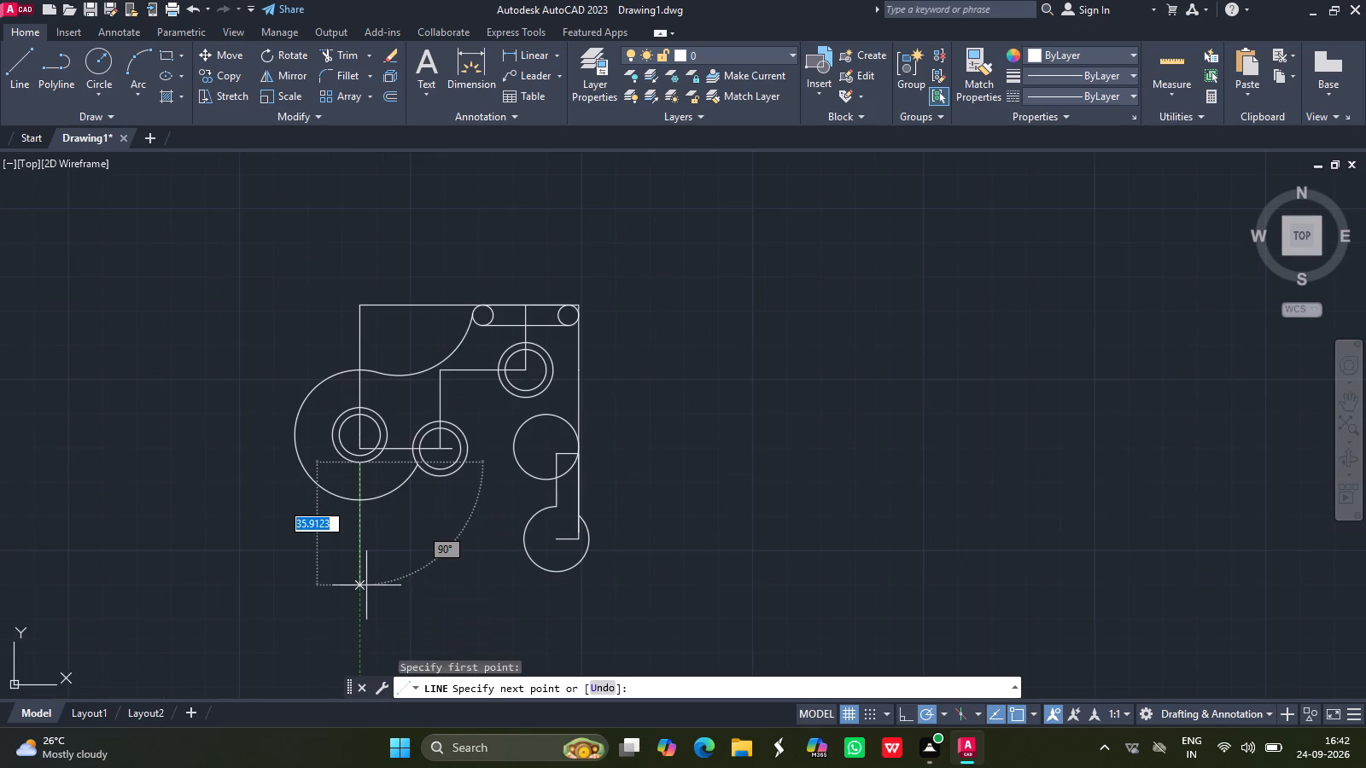
{"action": "left_click", "coordinate": [359, 632]}
{"action": "key", "text": "Return"}
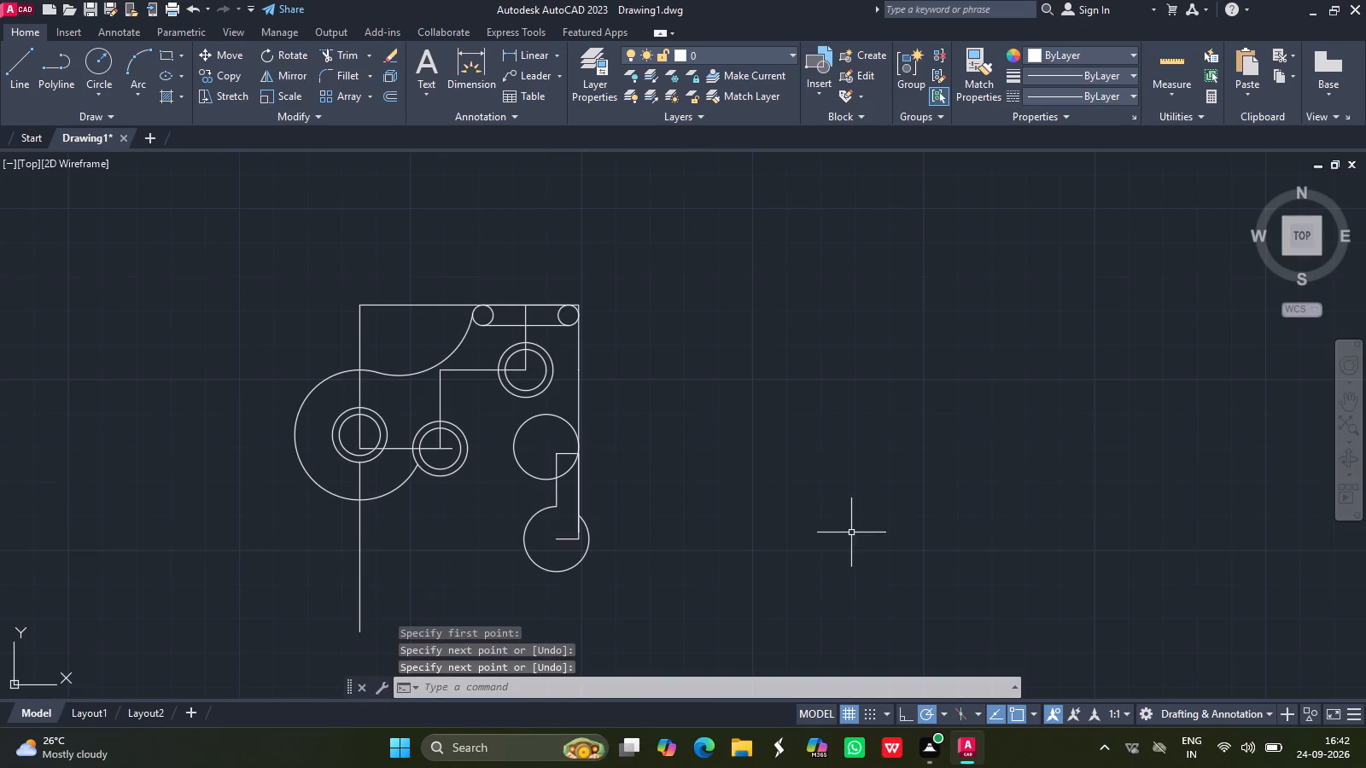
Draw connected lines from the long right-hand vertical's lower end: 51 down, 64 left, and up to the left vertical's free end.
{"action": "left_click", "coordinate": [1352, 396]}
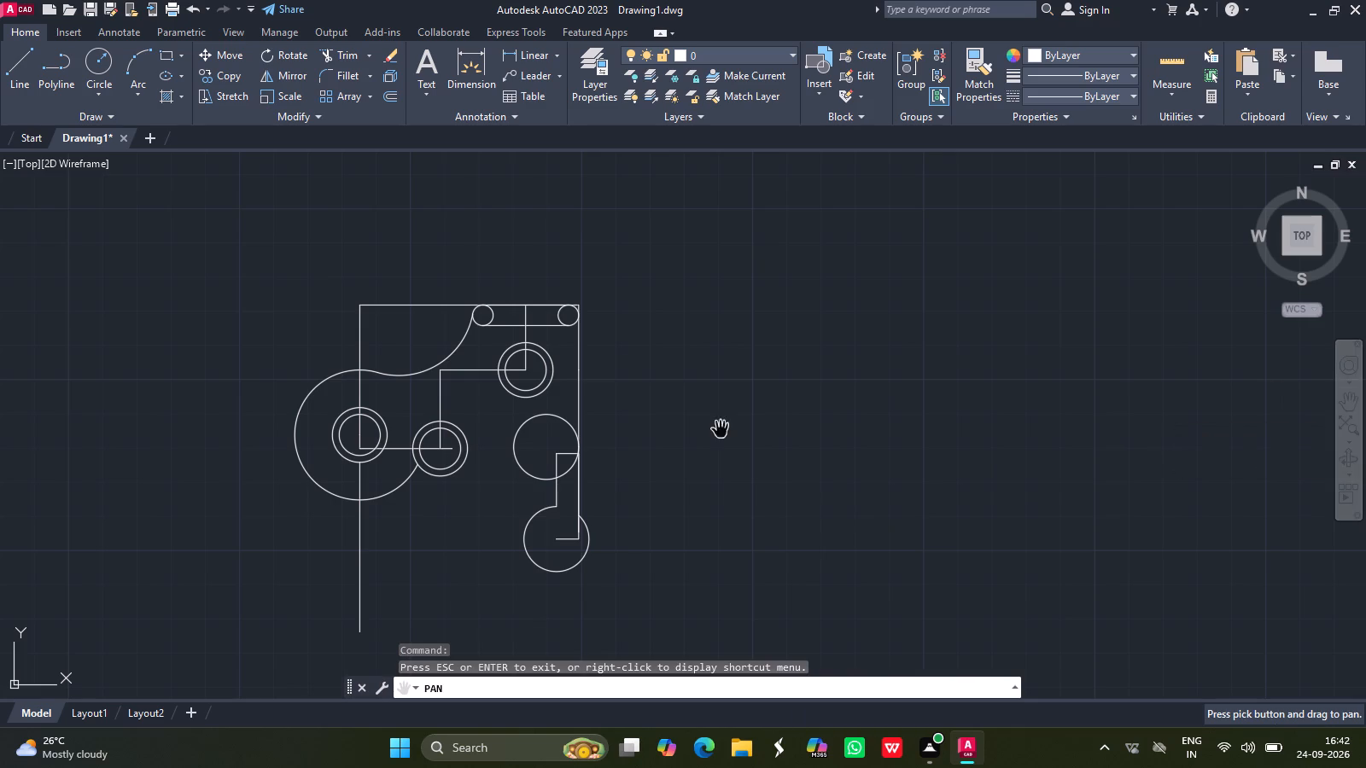
{"action": "left_click_drag", "start_coordinate": [412, 433], "coordinate": [592, 324]}
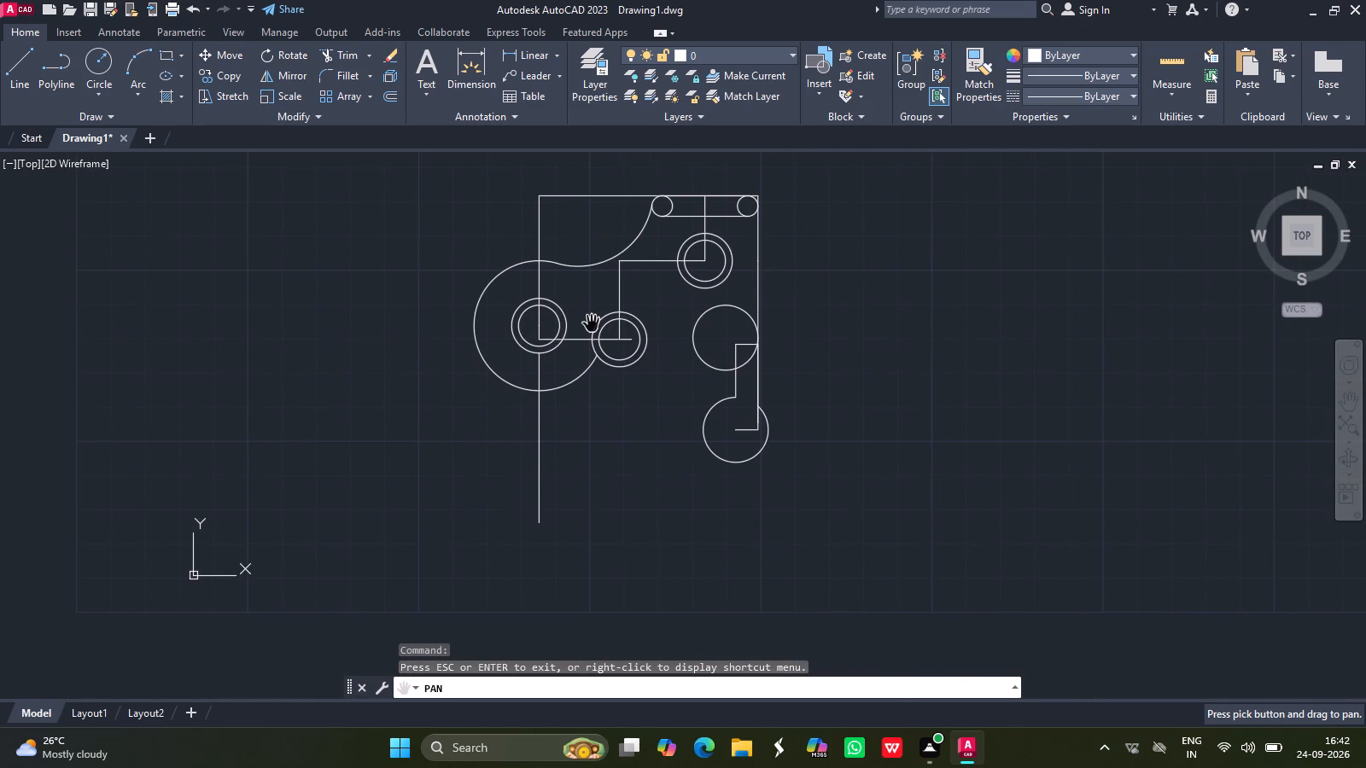
{"action": "key", "text": "Escape"}
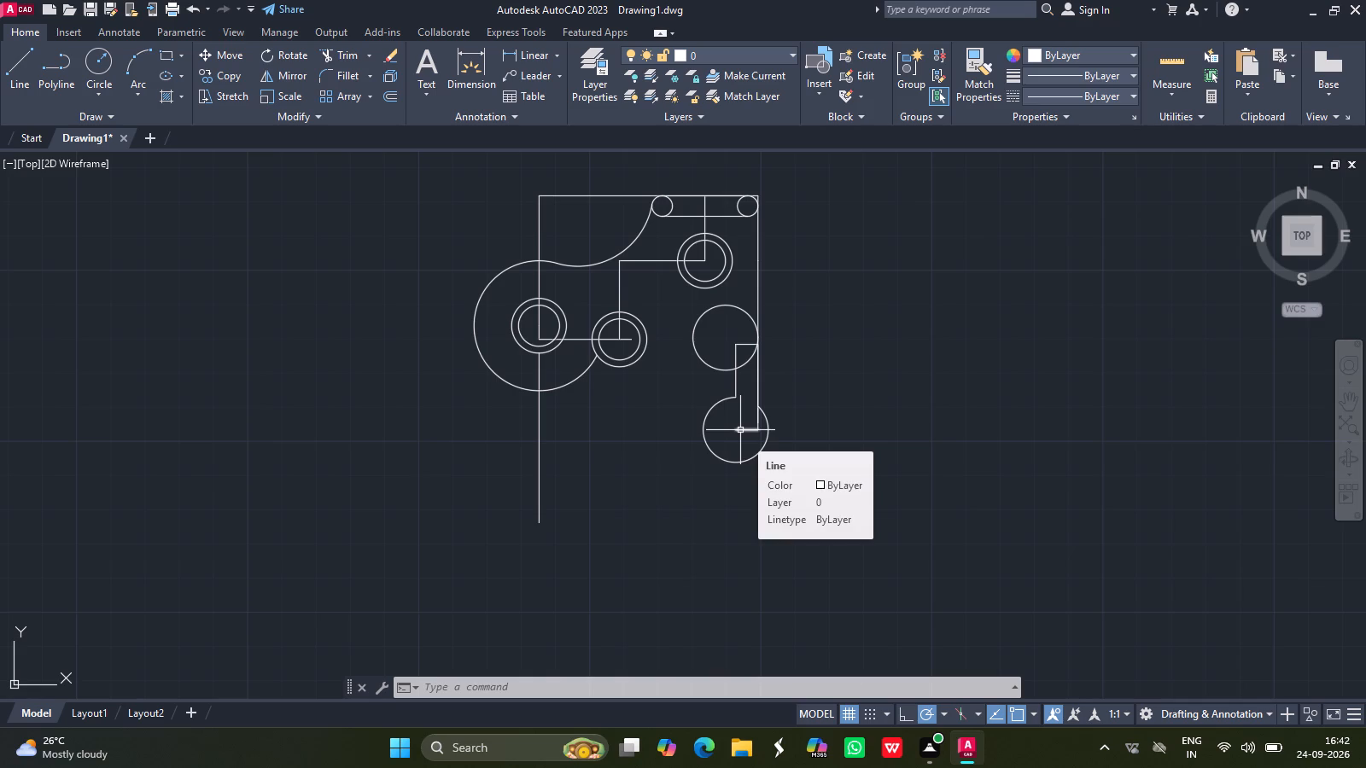
{"action": "left_click", "coordinate": [10, 66]}
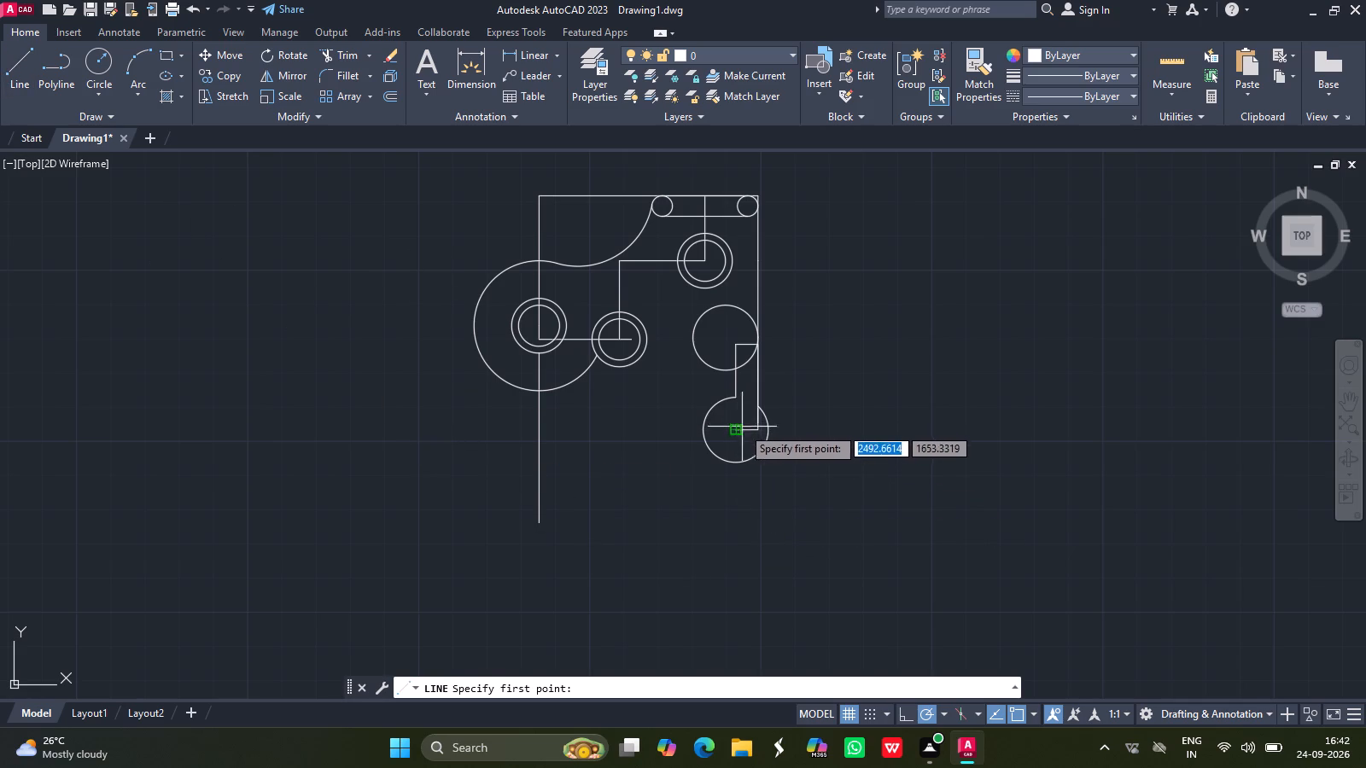
{"action": "left_click_drag", "start_coordinate": [763, 432], "coordinate": [764, 543]}
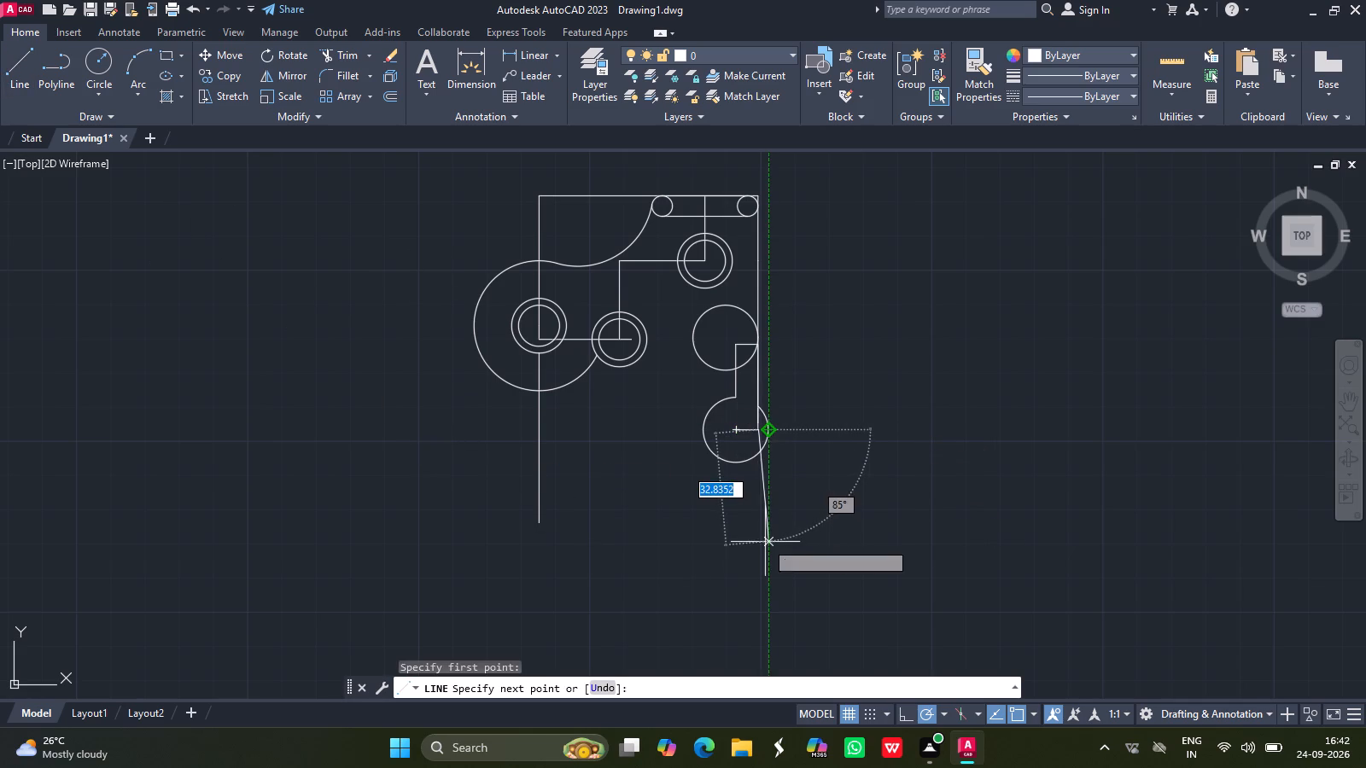
{"action": "left_click_drag", "start_coordinate": [764, 543], "coordinate": [756, 550]}
{"action": "type", "text": "51"}
{"action": "key", "text": "Return"}
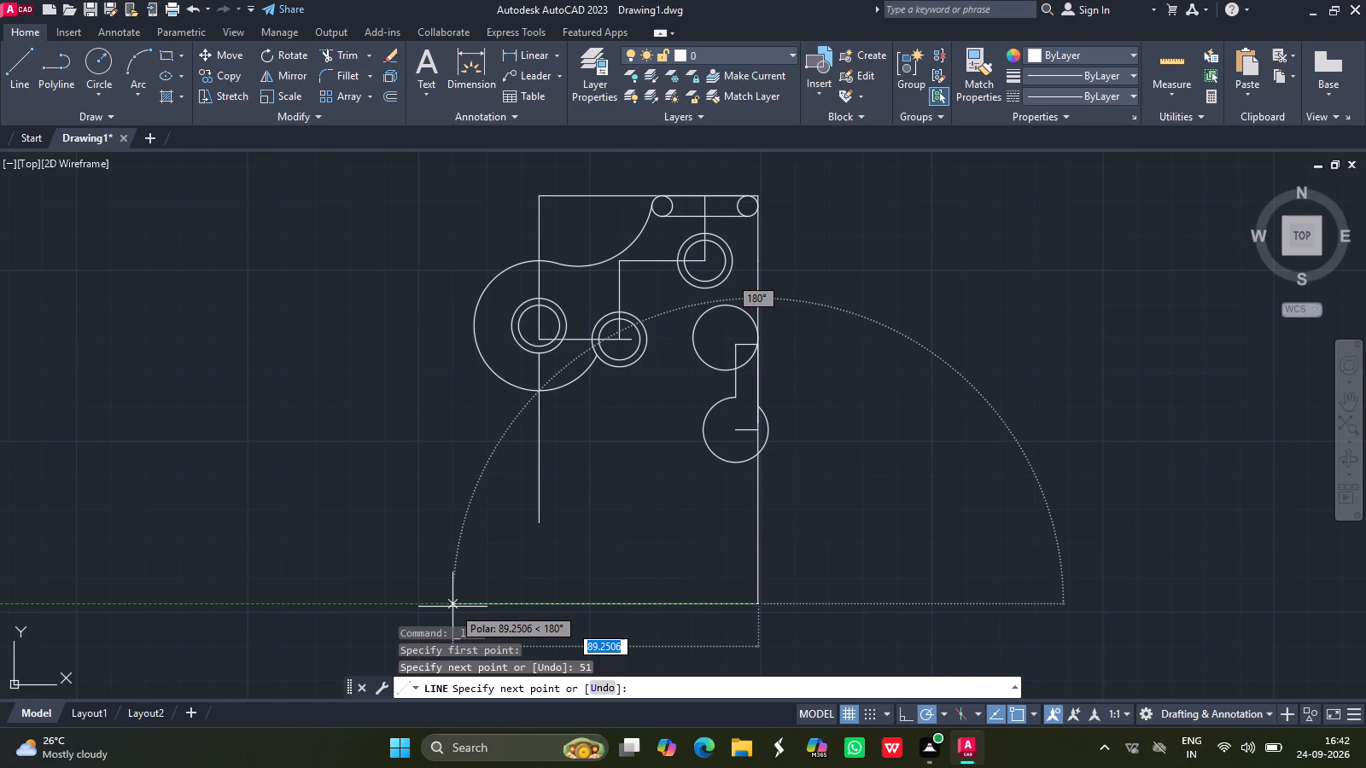
{"action": "type", "text": "64"}
{"action": "key", "text": "Return"}
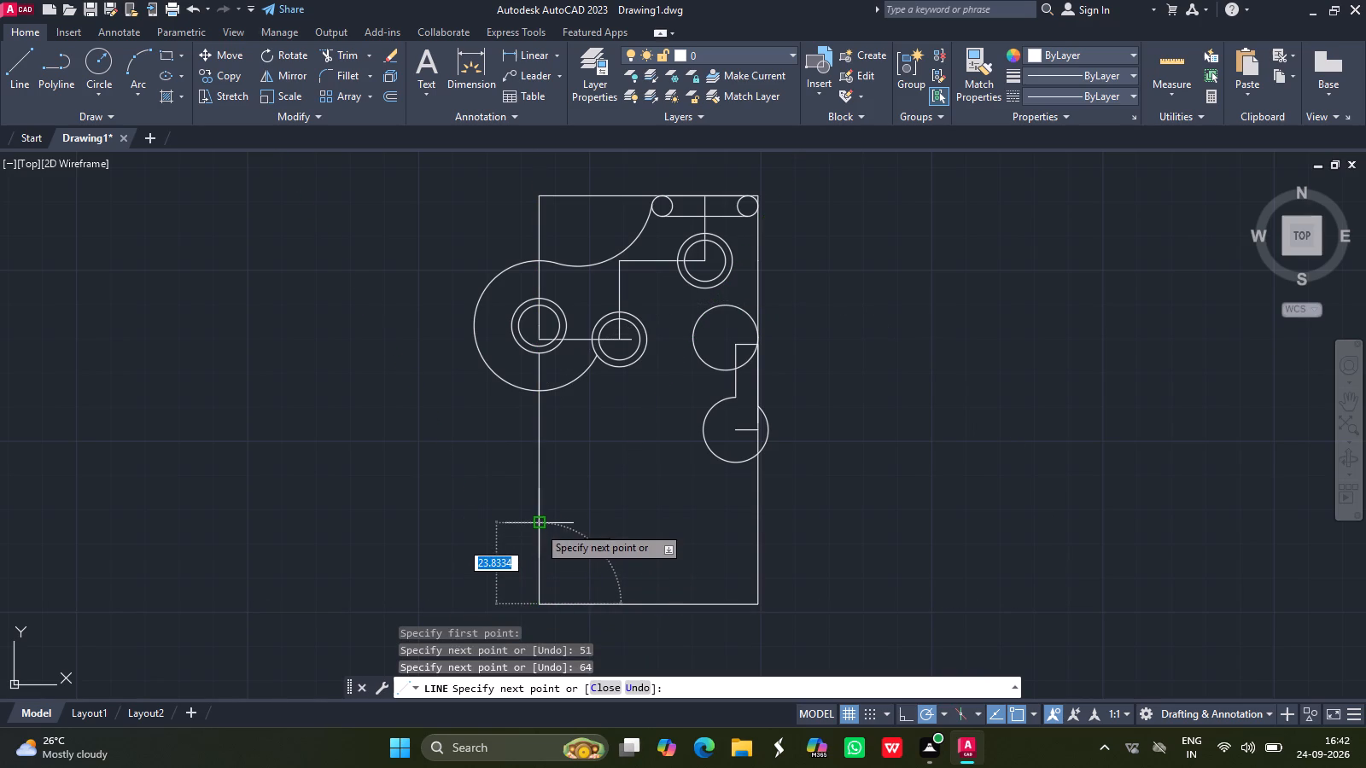
{"action": "left_click", "coordinate": [538, 524]}
{"action": "key", "text": "Return"}
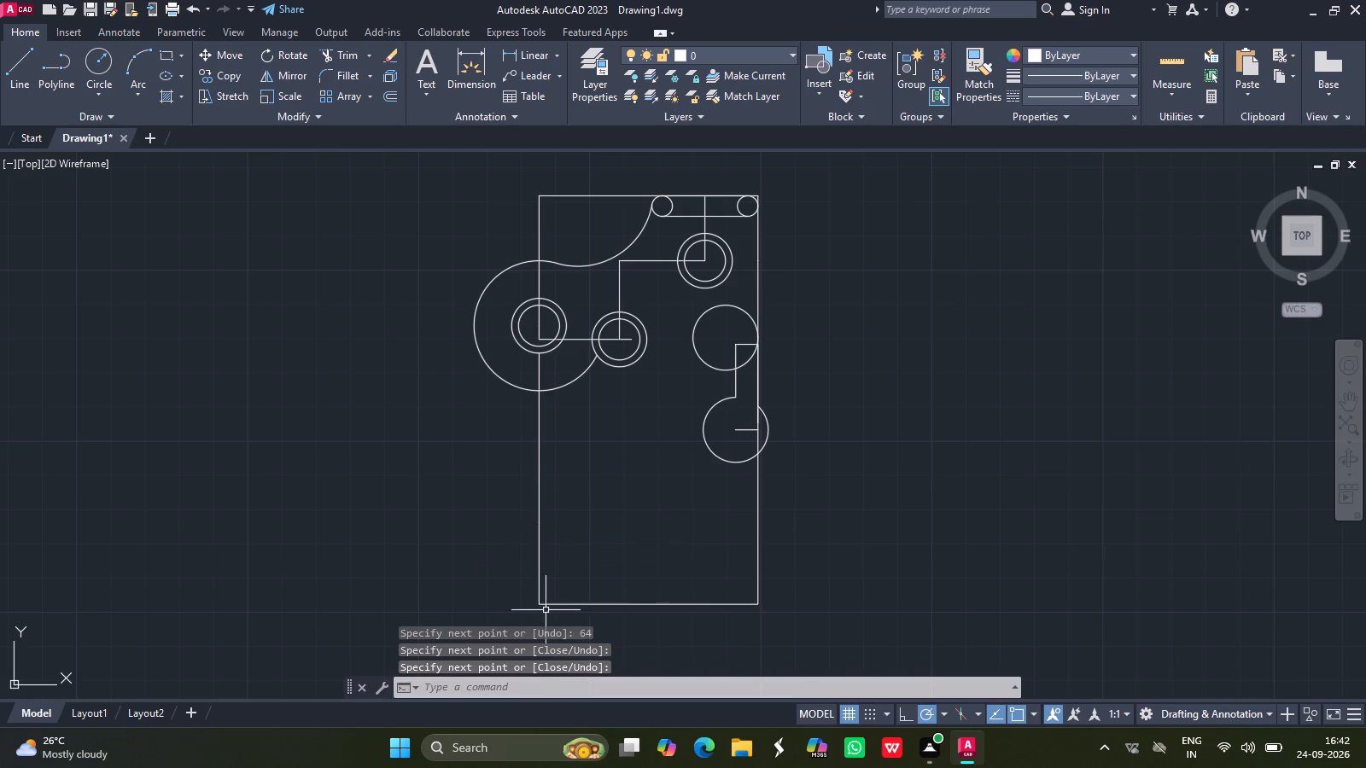
From the outline's lower-left corner, draw one horizontal line 25 units to the right and another 25 units to the left.
{"action": "left_click", "coordinate": [26, 63]}
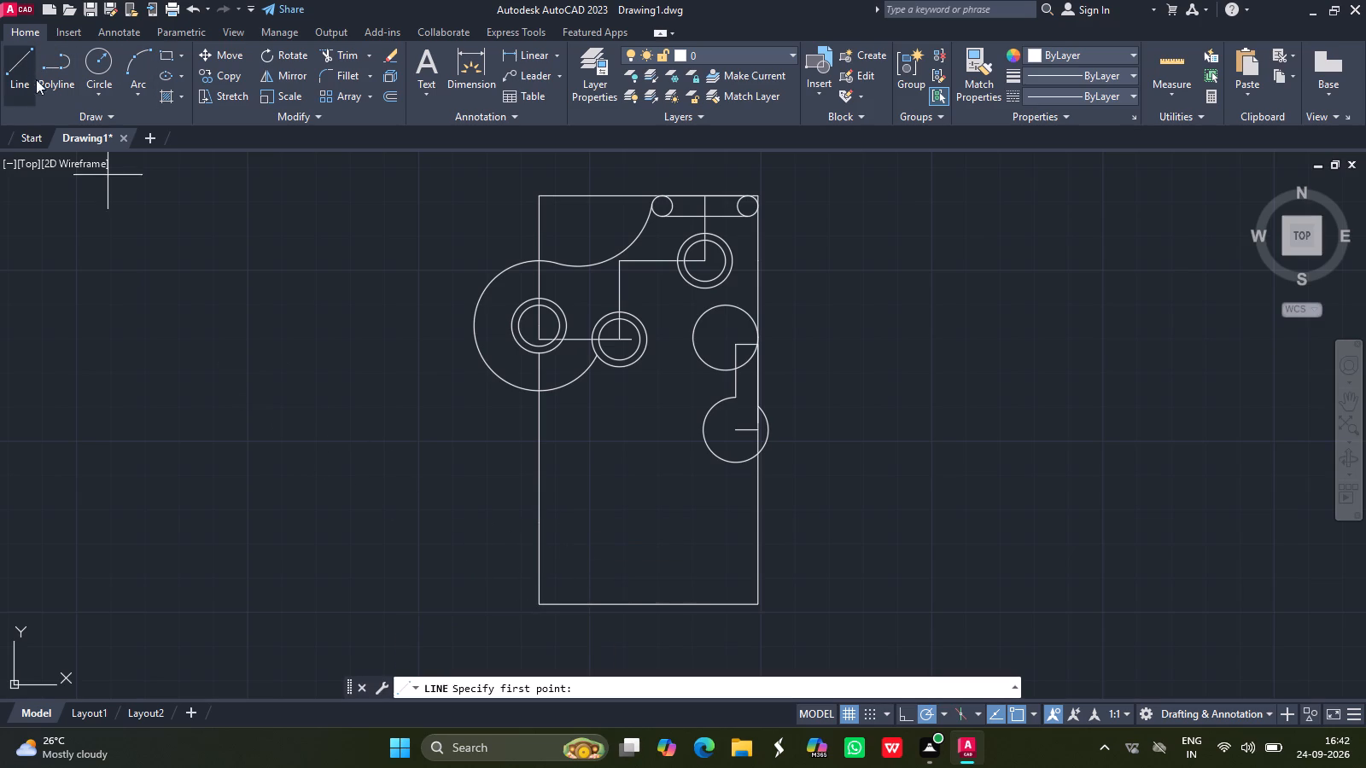
{"action": "left_click", "coordinate": [536, 602]}
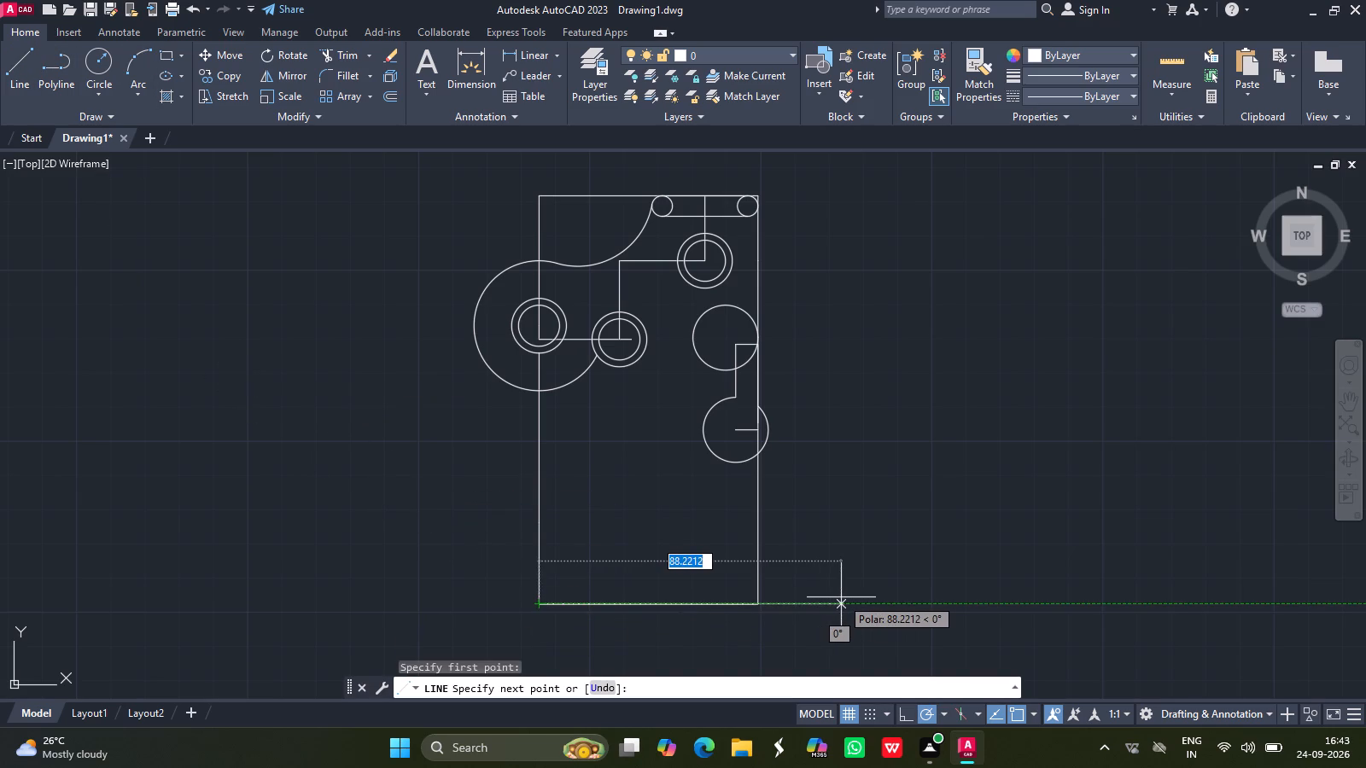
{"action": "type", "text": "25"}
{"action": "key", "text": "Return"}
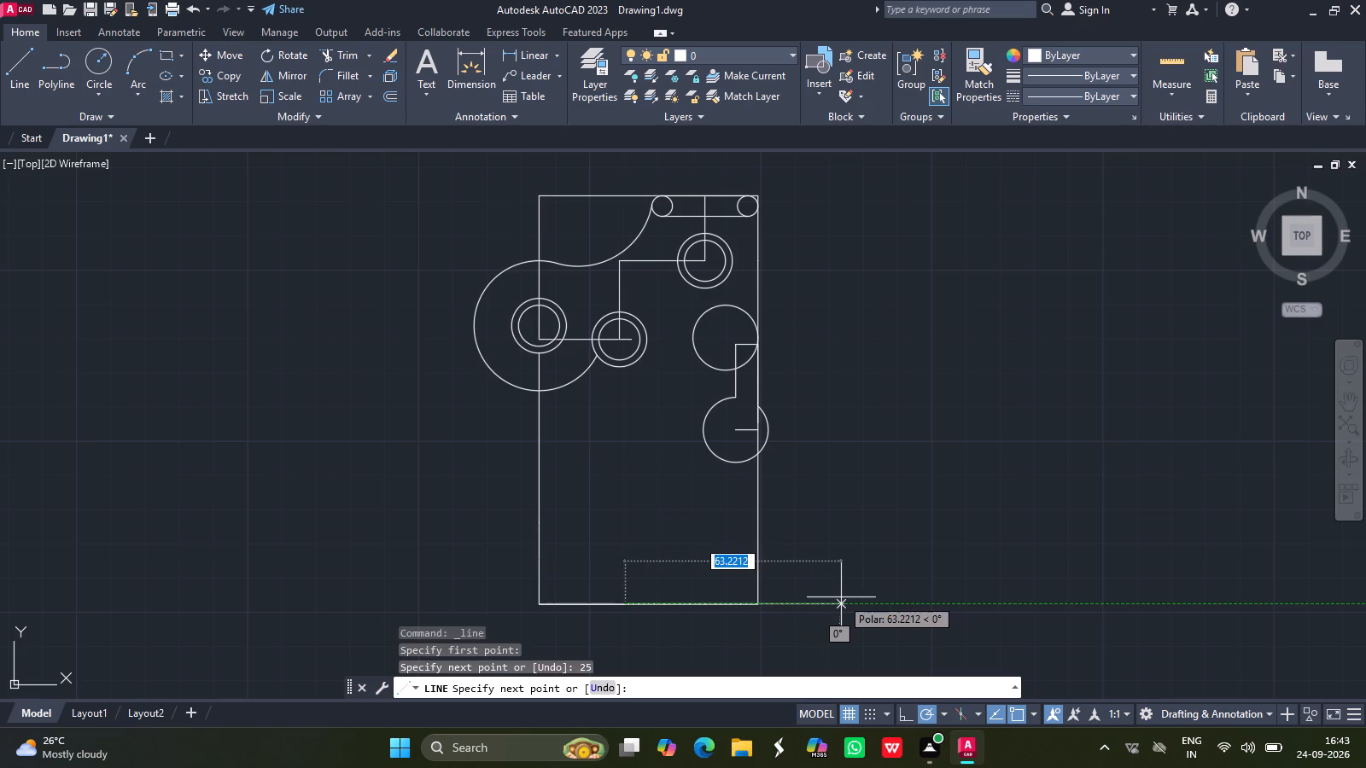
{"action": "key", "text": "Return"}
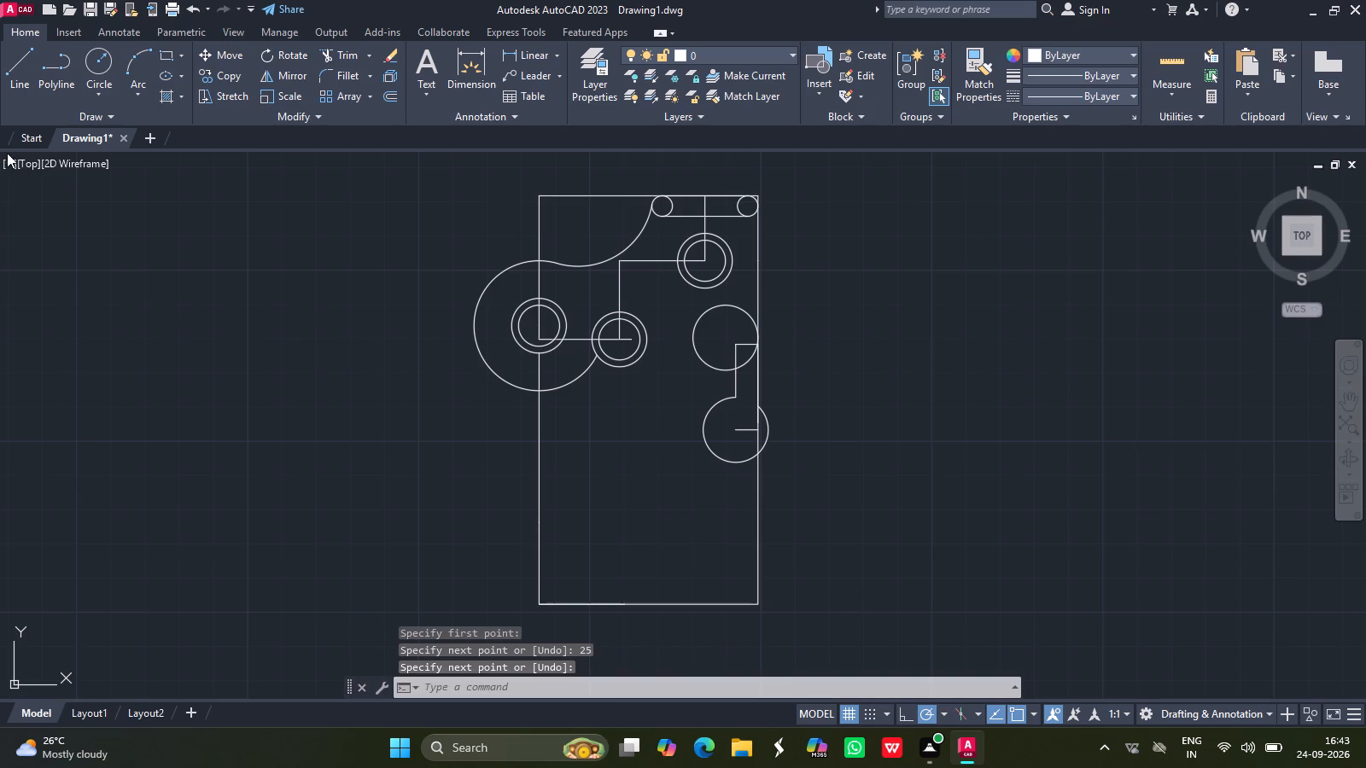
{"action": "left_click", "coordinate": [18, 64]}
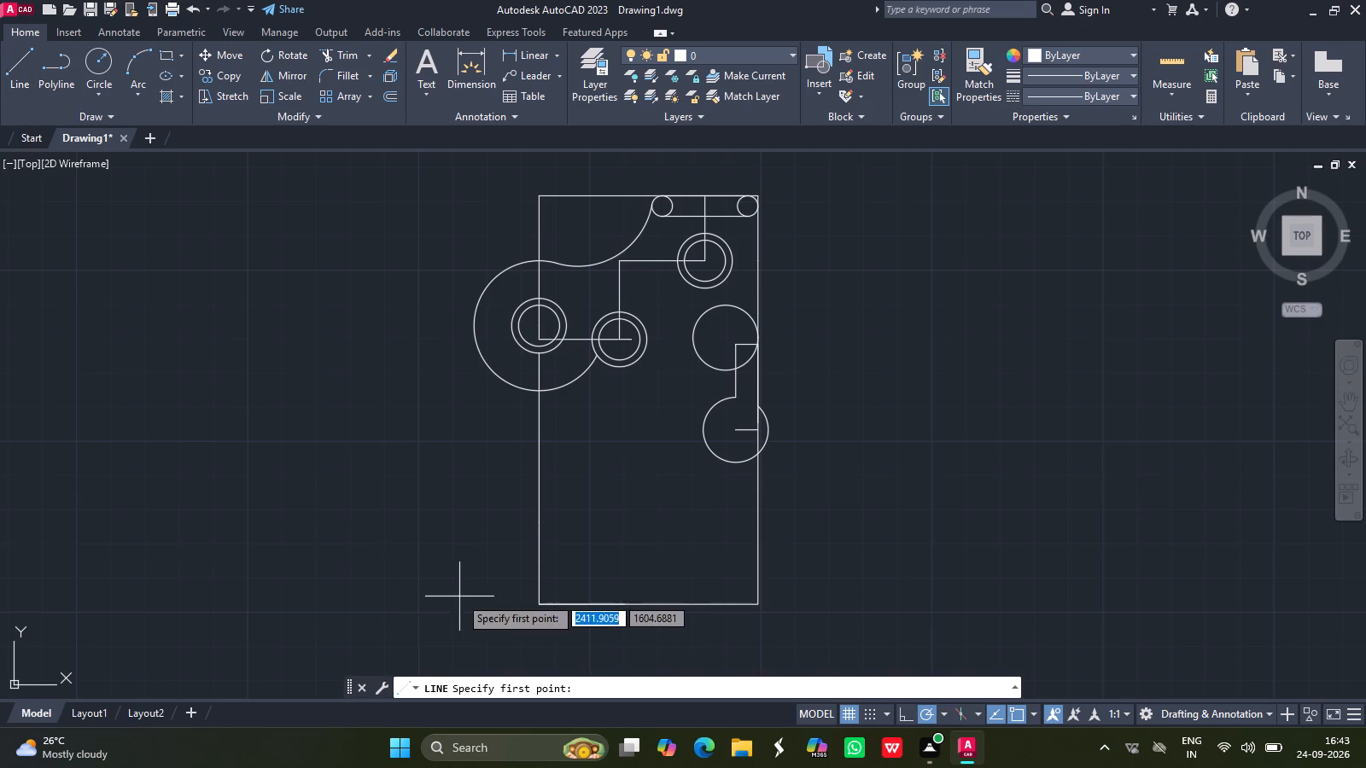
{"action": "left_click_drag", "start_coordinate": [540, 603], "coordinate": [448, 596]}
{"action": "type", "text": "25"}
{"action": "key", "text": "Return"}
{"action": "key", "text": "Return"}
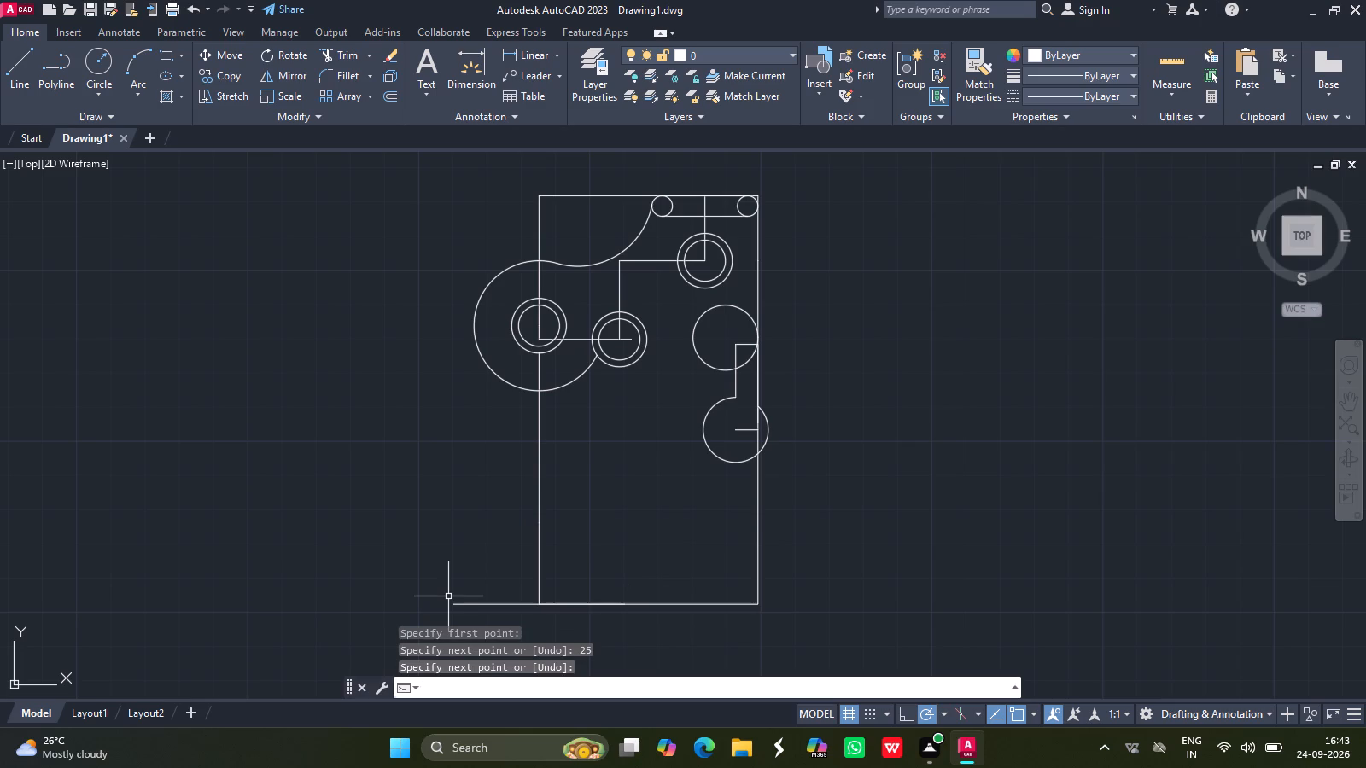
Draw a vertical line 51 units upward from the free end of the 25-unit line extending left.
{"action": "left_click", "coordinate": [1350, 399]}
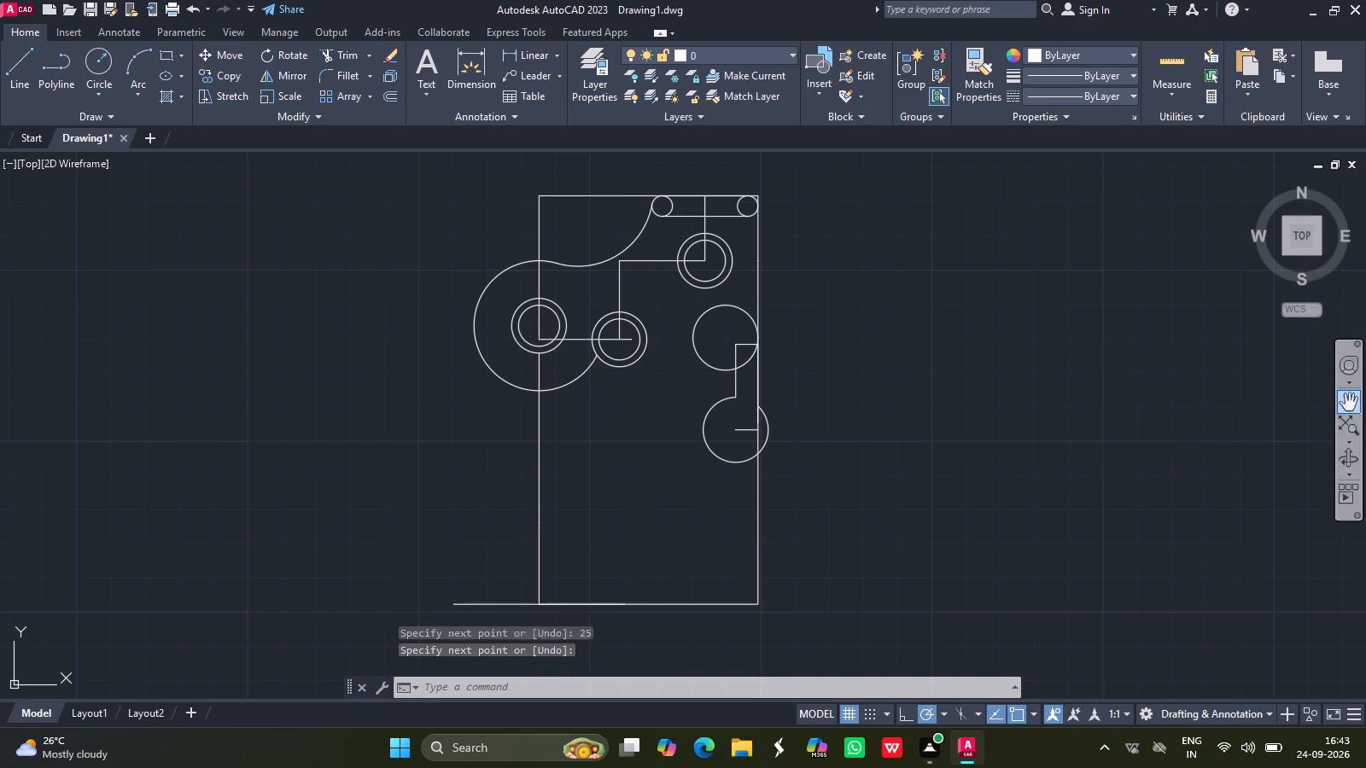
{"action": "left_click_drag", "start_coordinate": [470, 457], "coordinate": [507, 420]}
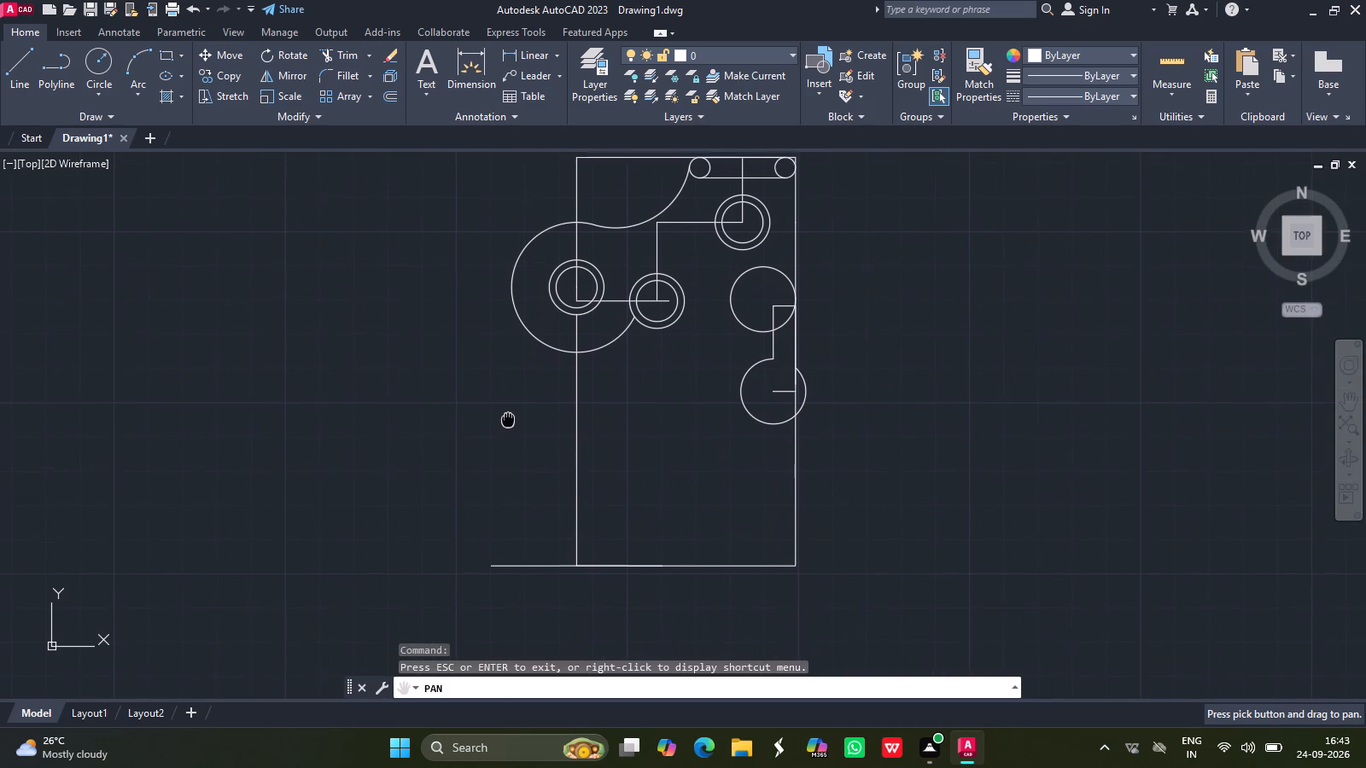
{"action": "left_click_drag", "start_coordinate": [507, 420], "coordinate": [506, 422]}
{"action": "key", "text": "Escape"}
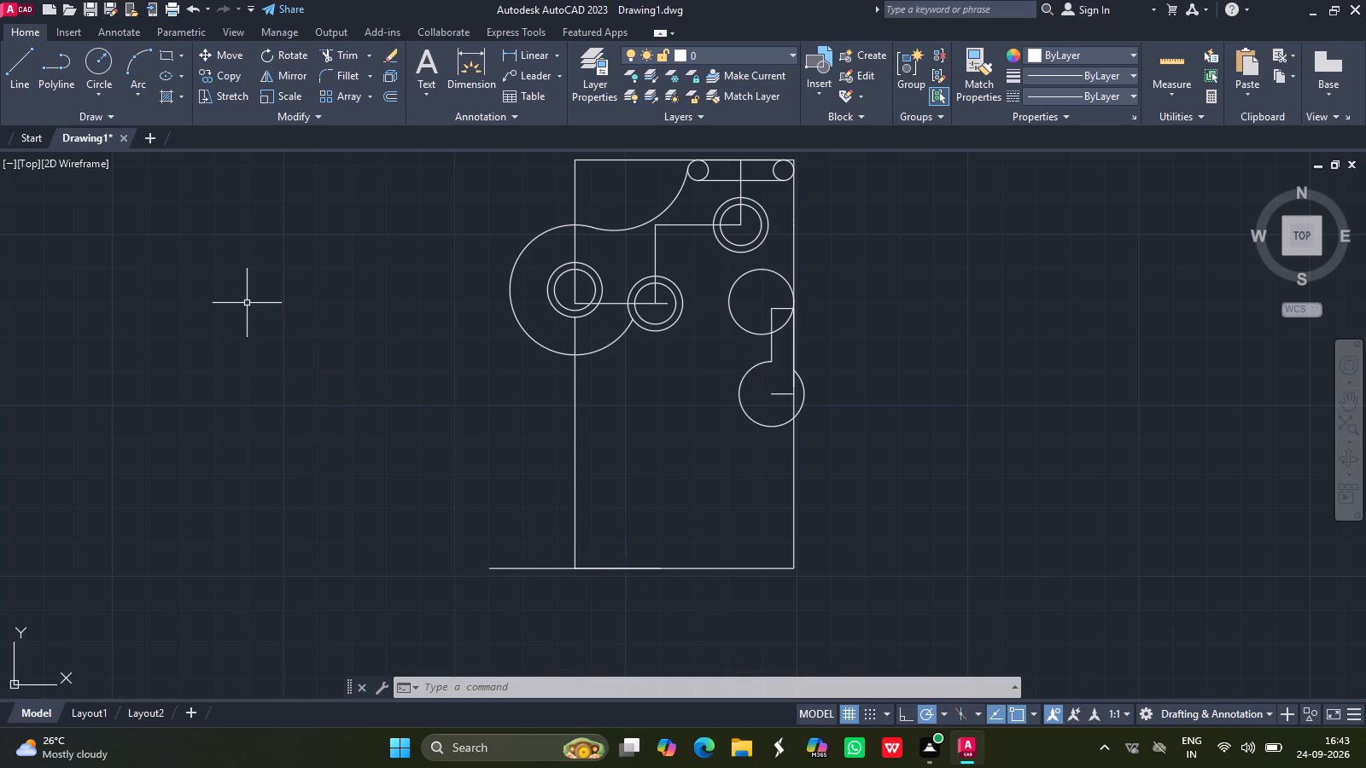
{"action": "left_click", "coordinate": [13, 73]}
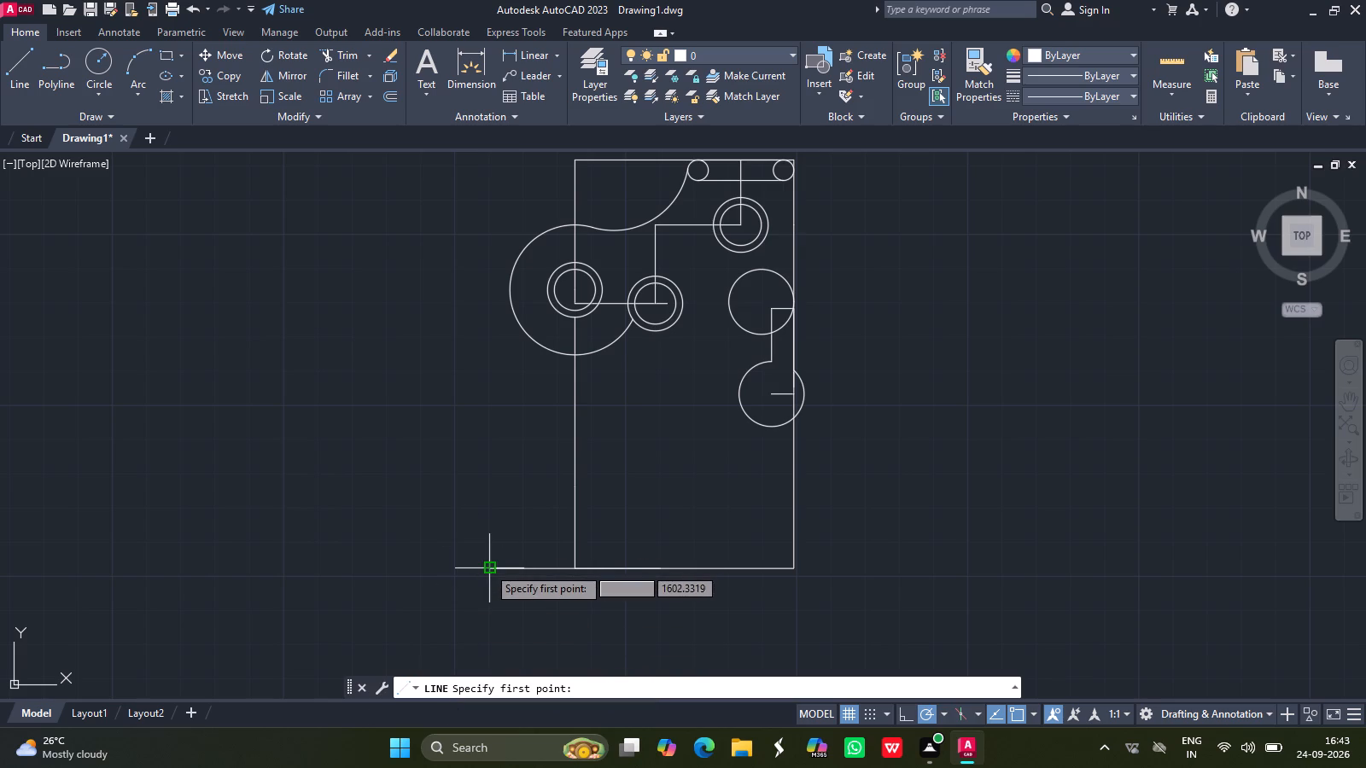
{"action": "left_click_drag", "start_coordinate": [487, 567], "coordinate": [483, 339]}
{"action": "type", "text": "51"}
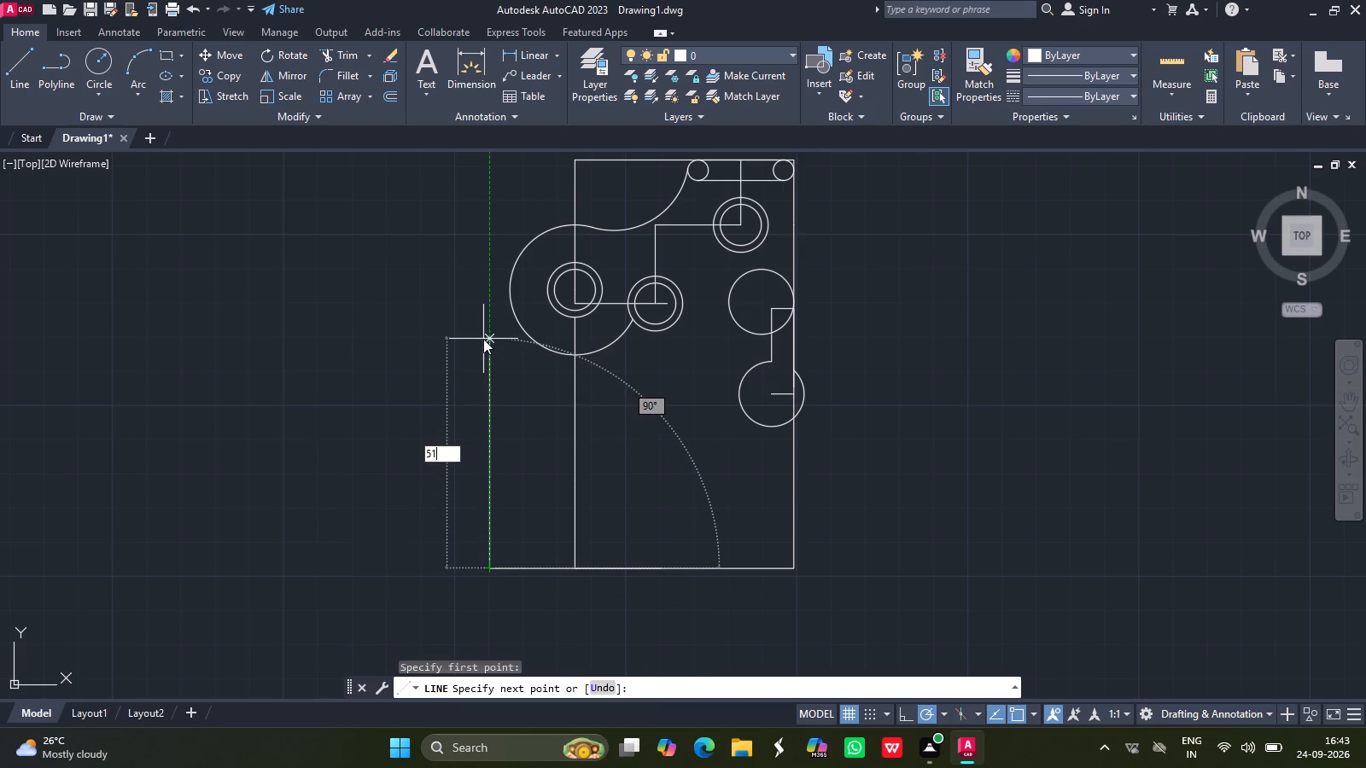
{"action": "key", "text": "Return"}
{"action": "key", "text": "Return"}
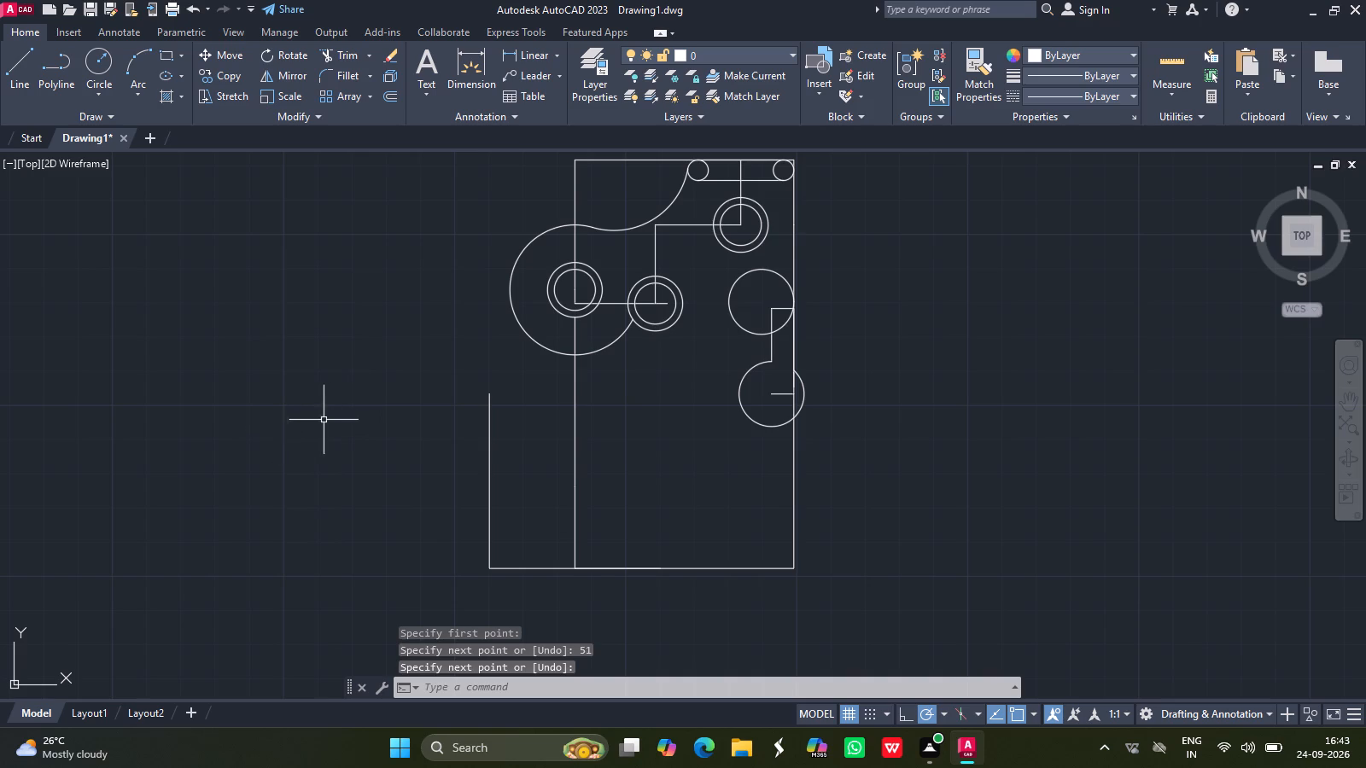
Draw two concentric circles of radius 13 and 22 centred on the upper end of the new 51-unit vertical line.
{"action": "left_click", "coordinate": [92, 60]}
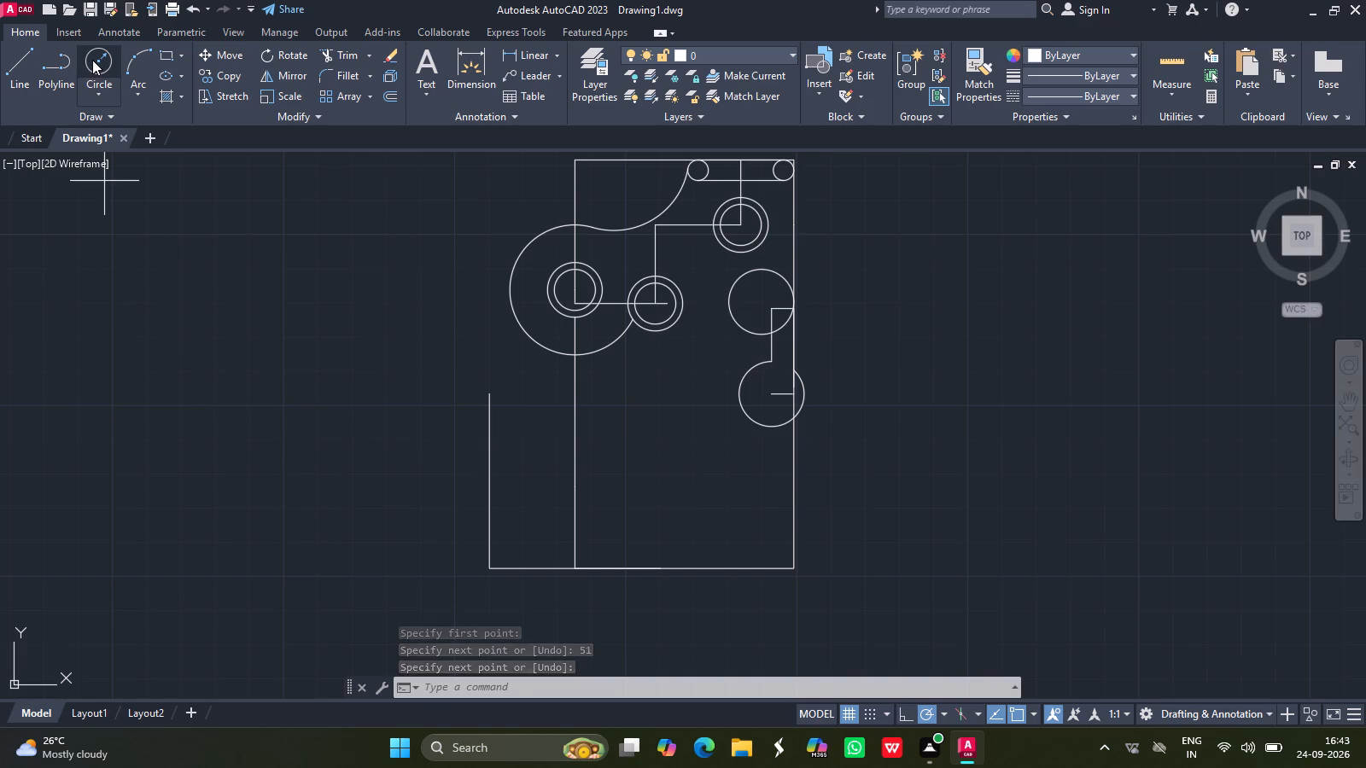
{"action": "left_click_drag", "start_coordinate": [492, 396], "coordinate": [451, 375]}
{"action": "type", "text": "13"}
{"action": "key", "text": "Return"}
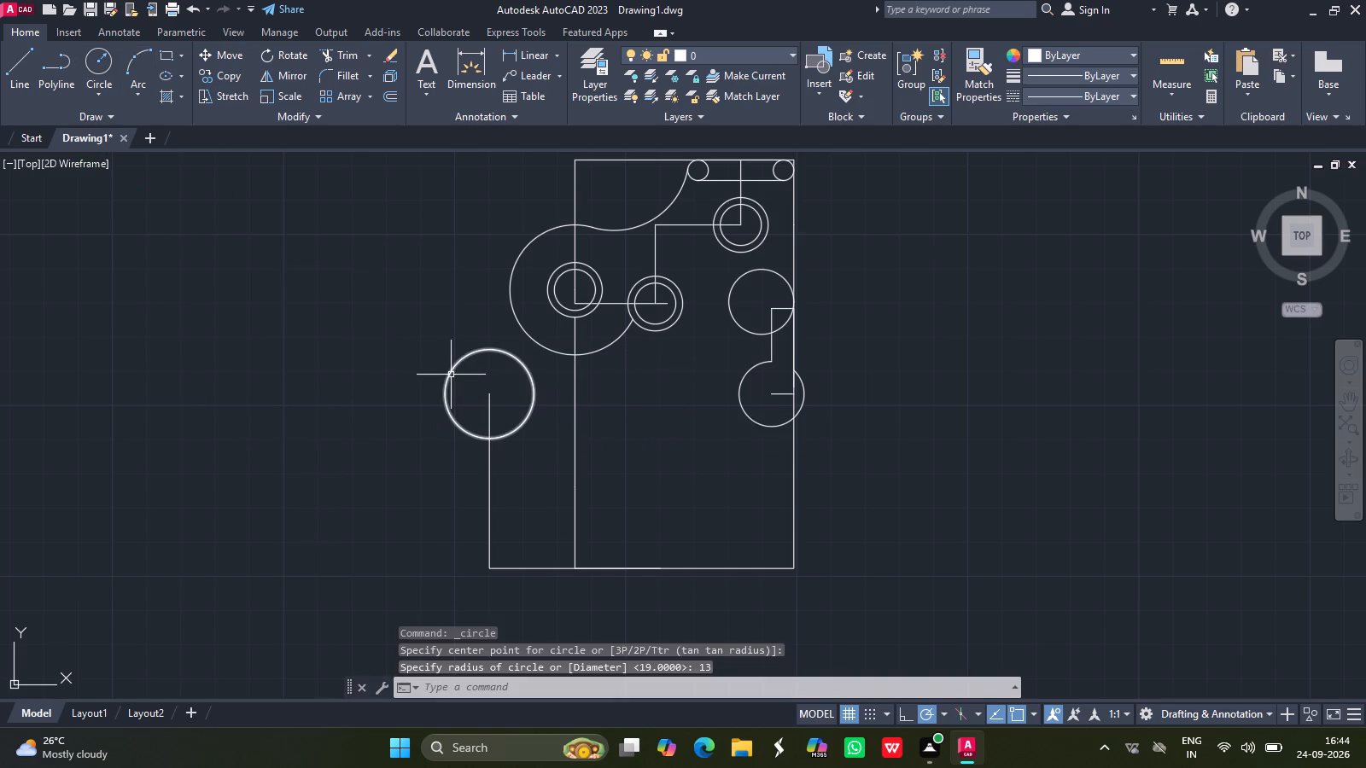
{"action": "left_click", "coordinate": [93, 61]}
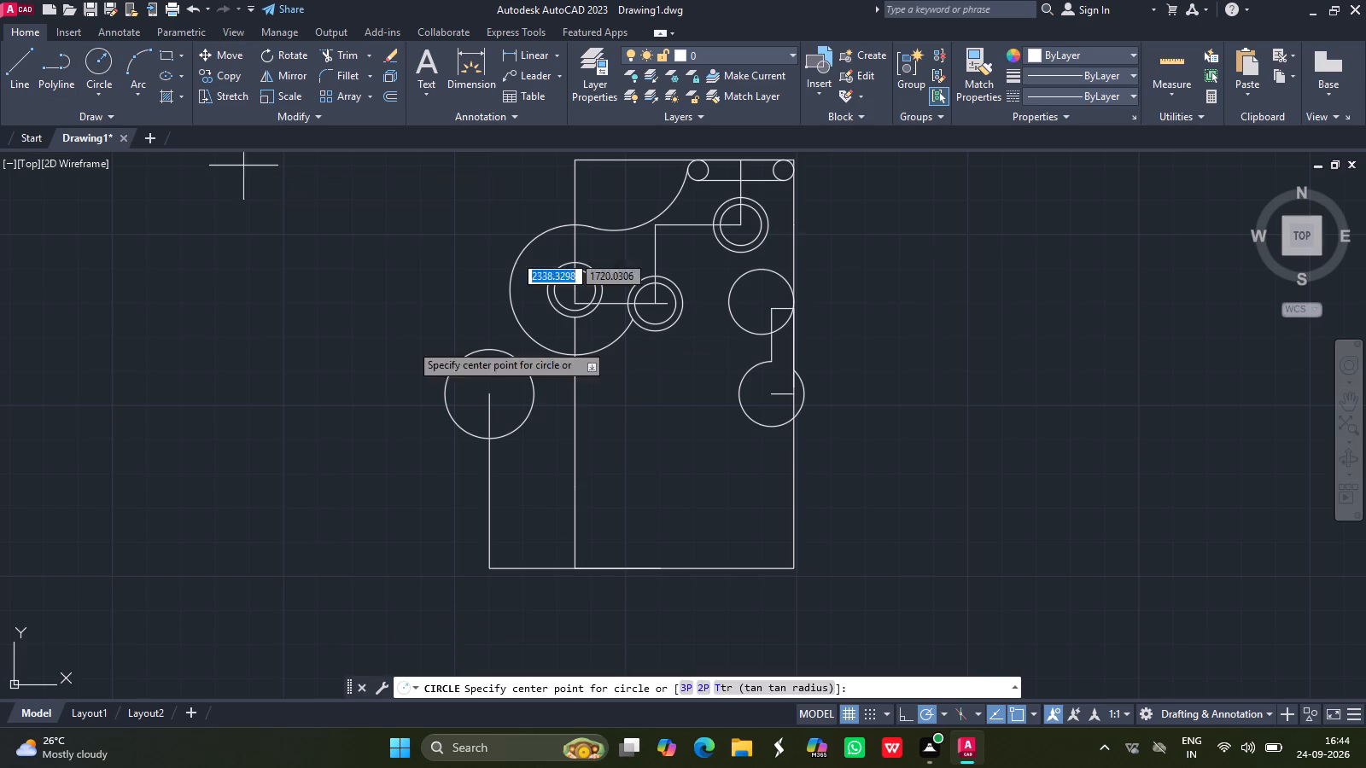
{"action": "left_click_drag", "start_coordinate": [486, 393], "coordinate": [445, 342]}
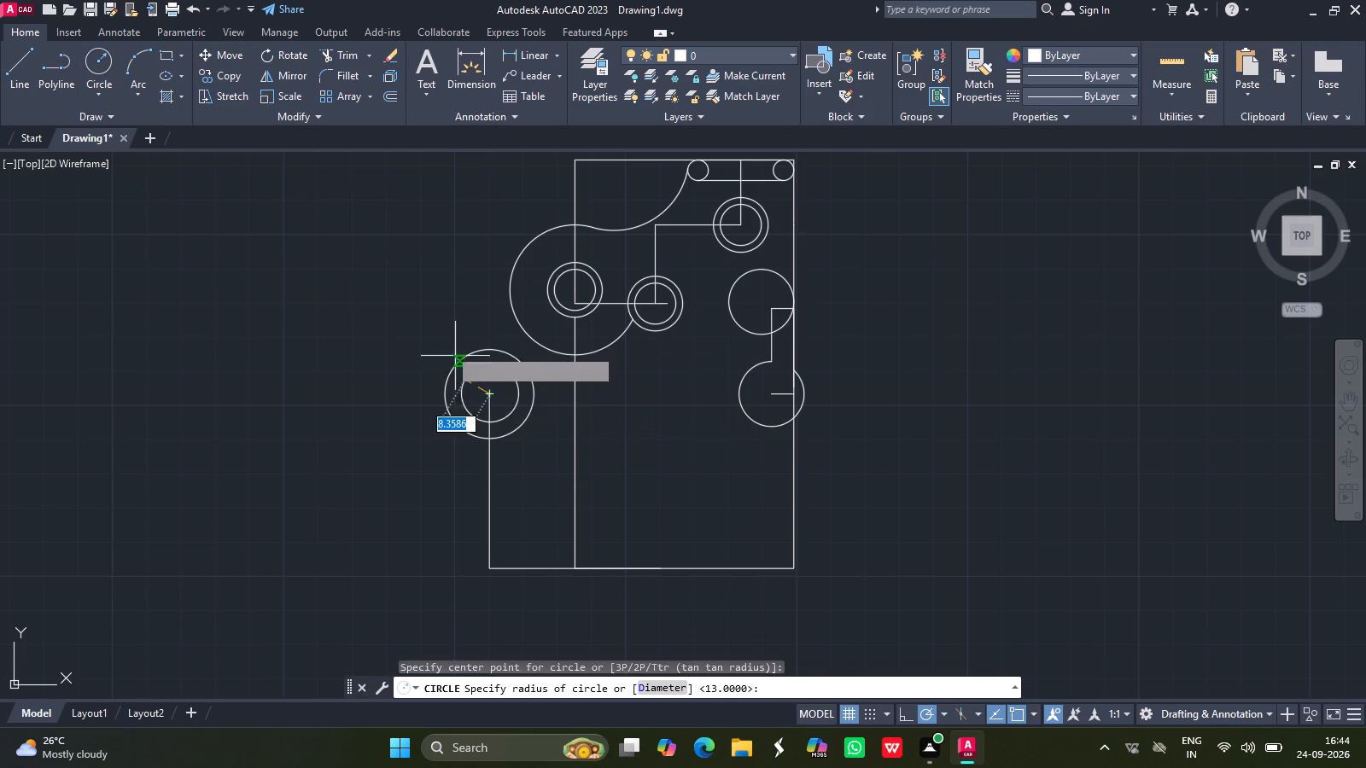
{"action": "left_click_drag", "start_coordinate": [445, 342], "coordinate": [433, 326]}
{"action": "type", "text": "22"}
{"action": "key", "text": "Return"}
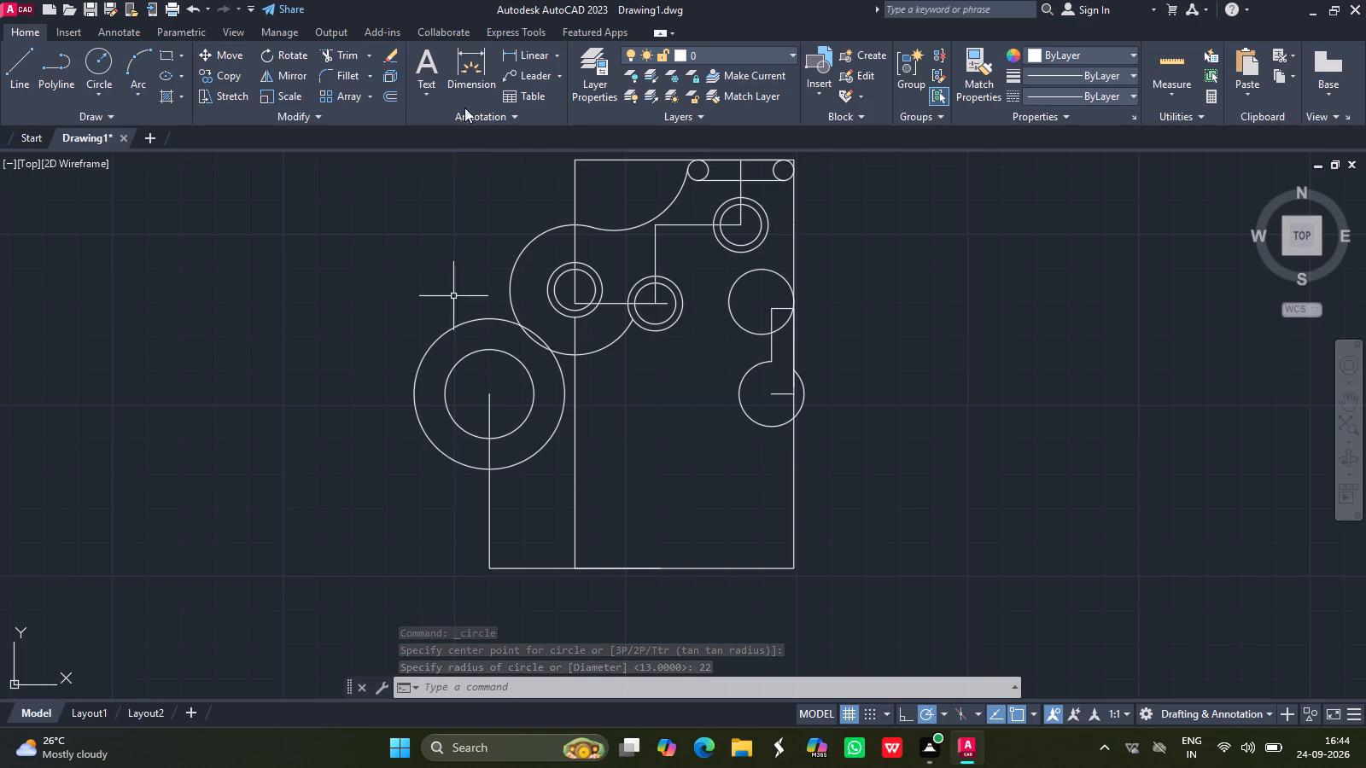
Fillet the radius 22 circle to the radius 19 lobe arc on their outer left side with radius 13.
{"action": "left_click", "coordinate": [334, 72]}
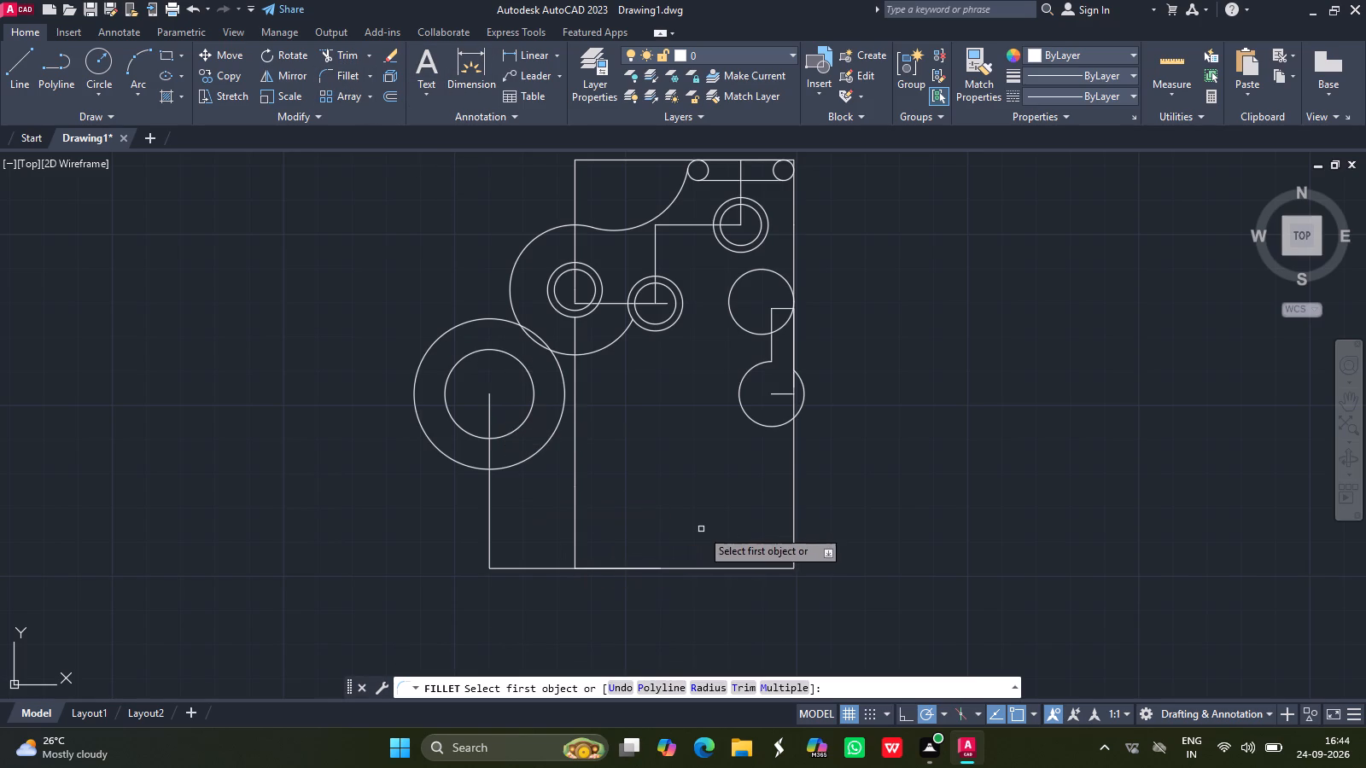
{"action": "left_click", "coordinate": [711, 686]}
{"action": "type", "text": "13"}
{"action": "key", "text": "Return"}
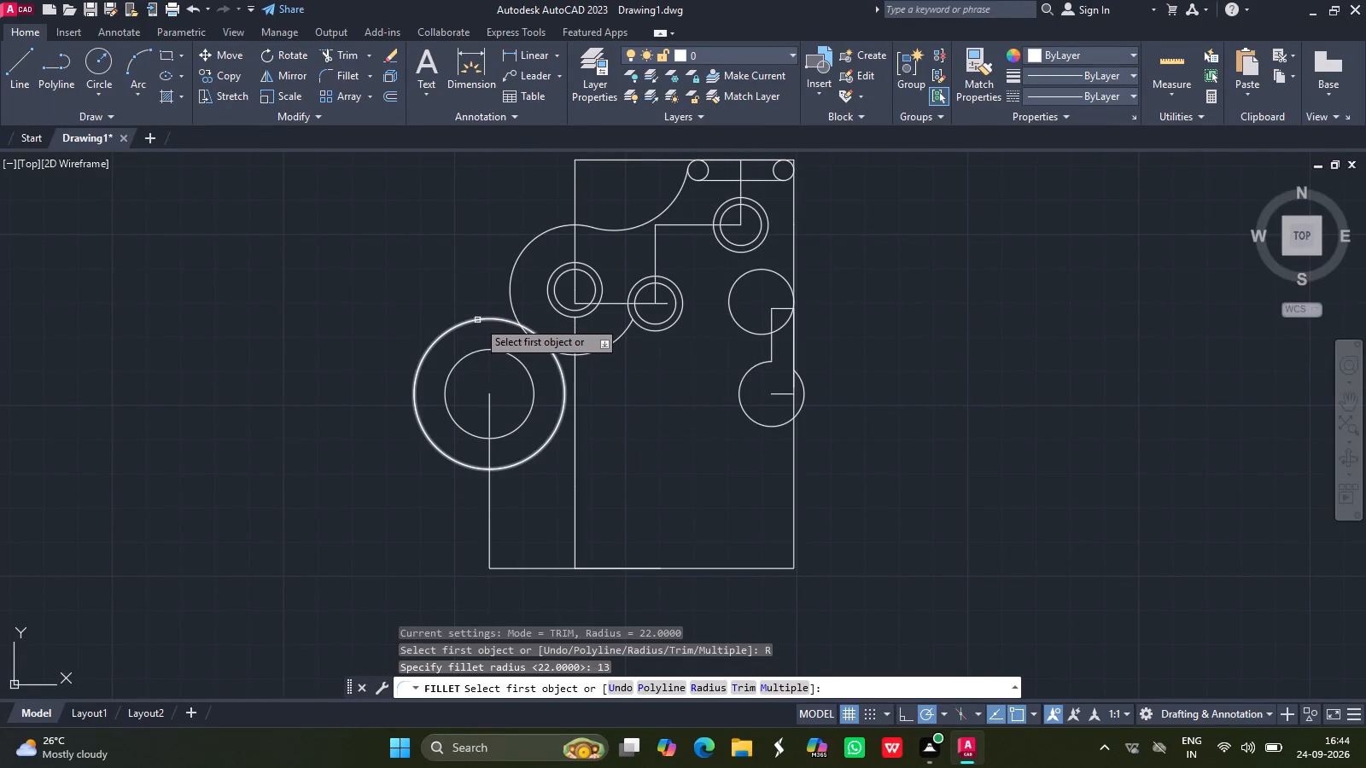
{"action": "left_click_drag", "start_coordinate": [477, 318], "coordinate": [509, 290]}
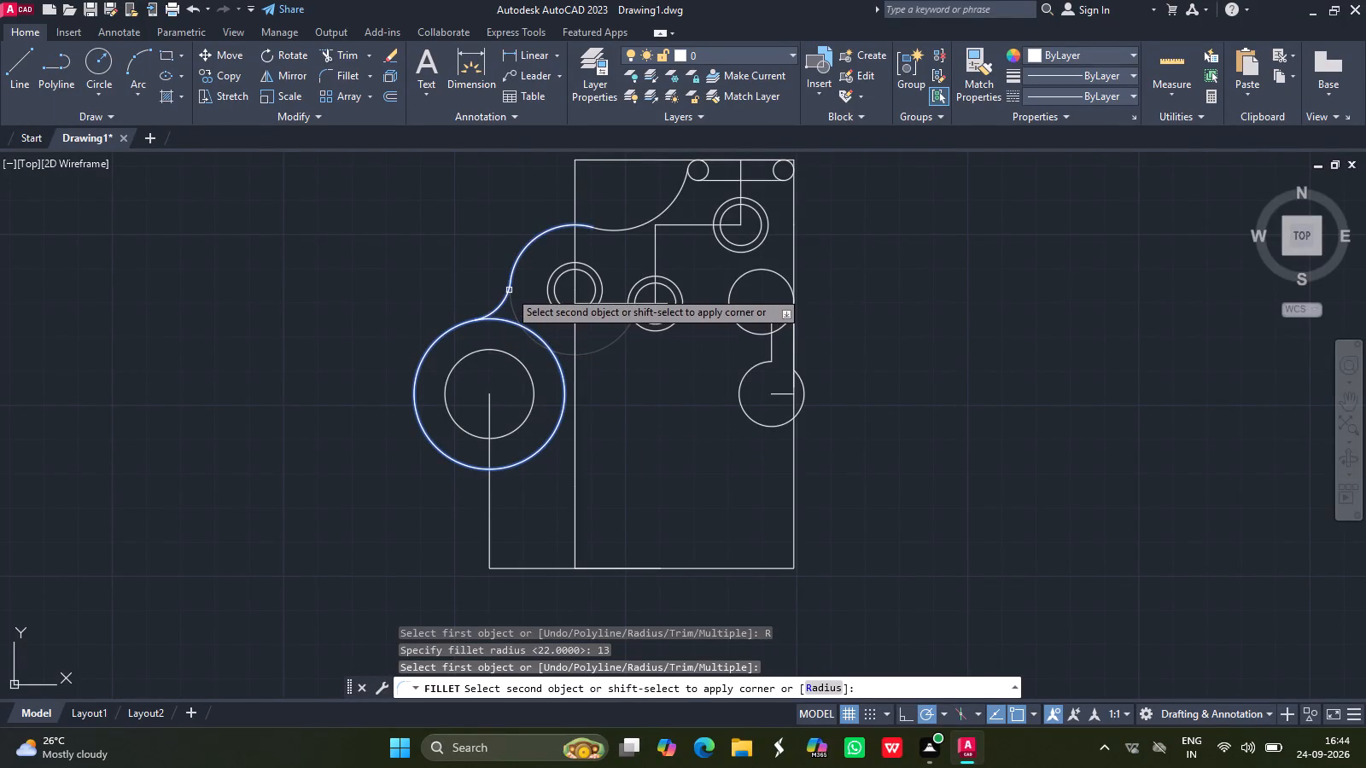
{"action": "left_click", "coordinate": [509, 290]}
{"action": "key", "text": "Return"}
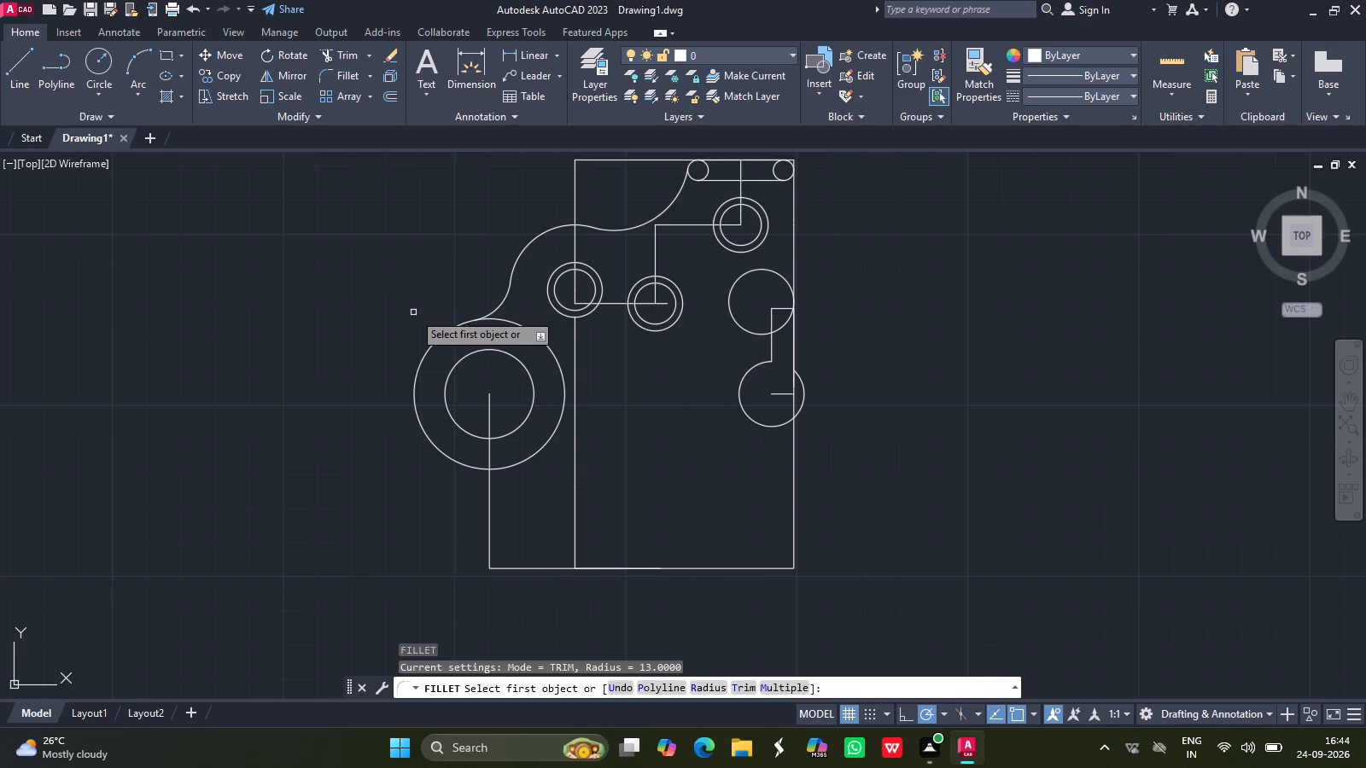
{"action": "key", "text": "Escape"}
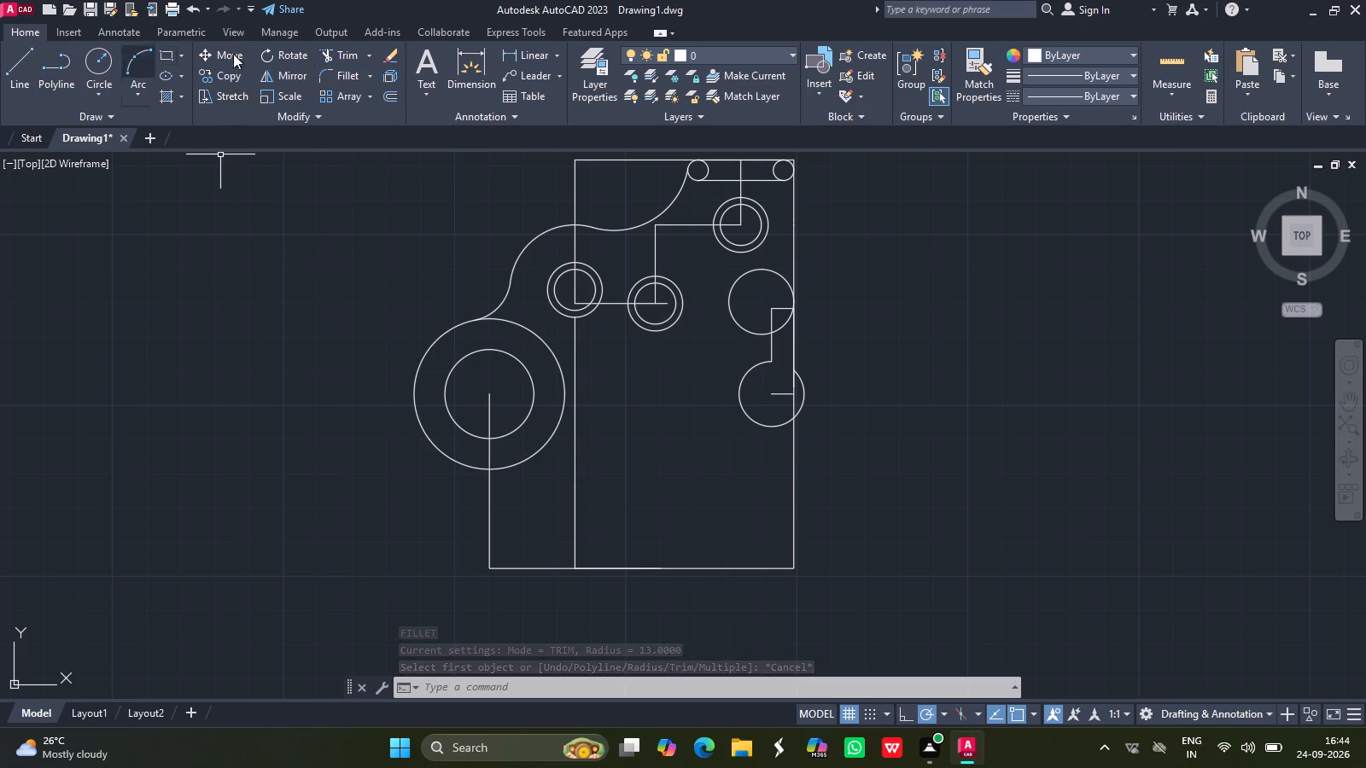
Trim away the right-hand portion of the radius 22 circle, between the new fillet and the 51-unit vertical line.
{"action": "left_click", "coordinate": [343, 54]}
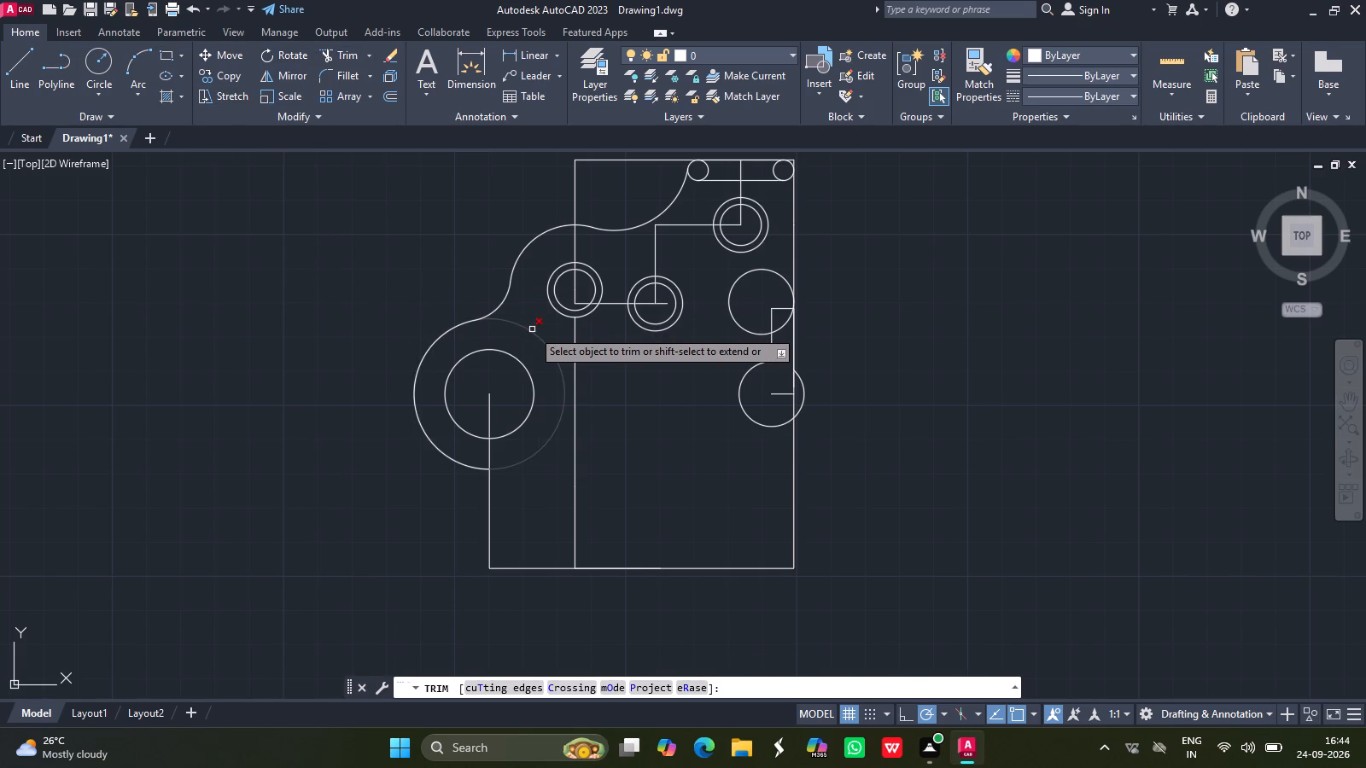
{"action": "left_click", "coordinate": [532, 329]}
{"action": "key", "text": "Return"}
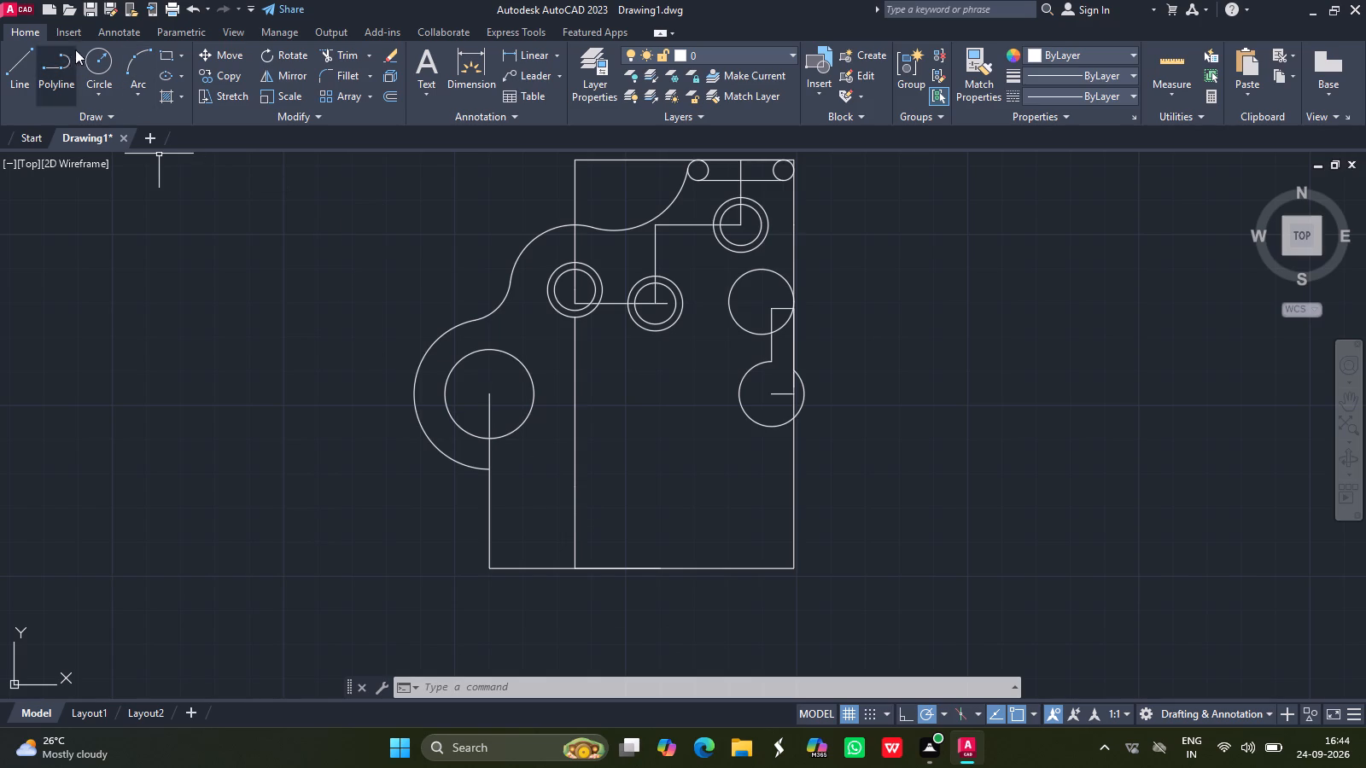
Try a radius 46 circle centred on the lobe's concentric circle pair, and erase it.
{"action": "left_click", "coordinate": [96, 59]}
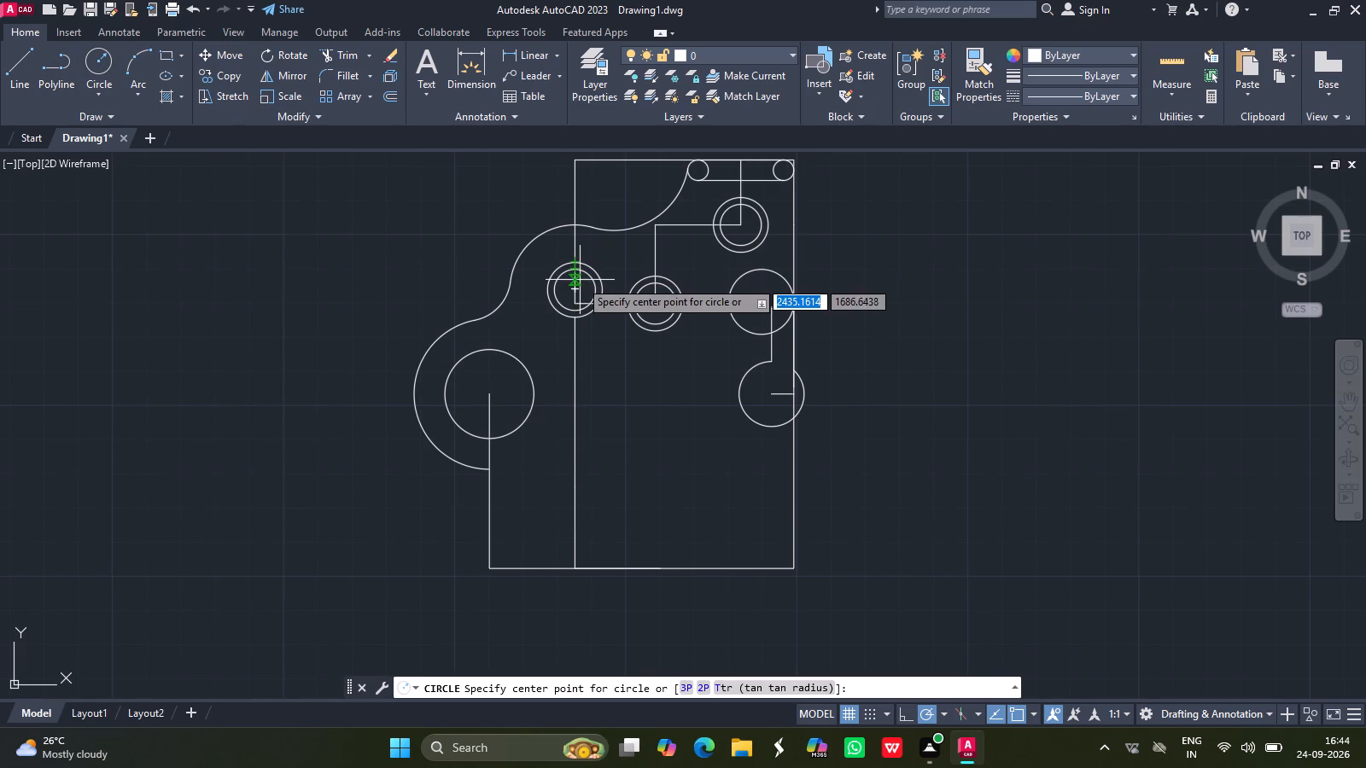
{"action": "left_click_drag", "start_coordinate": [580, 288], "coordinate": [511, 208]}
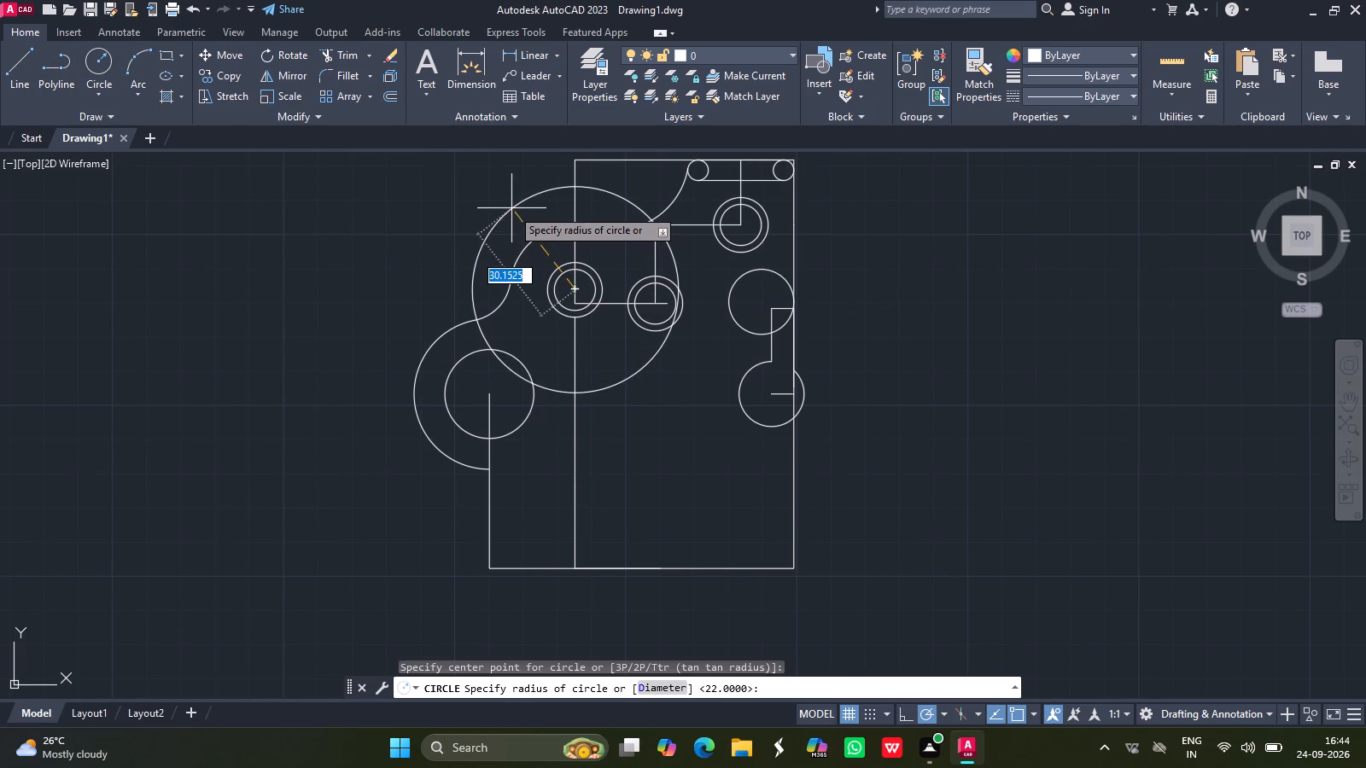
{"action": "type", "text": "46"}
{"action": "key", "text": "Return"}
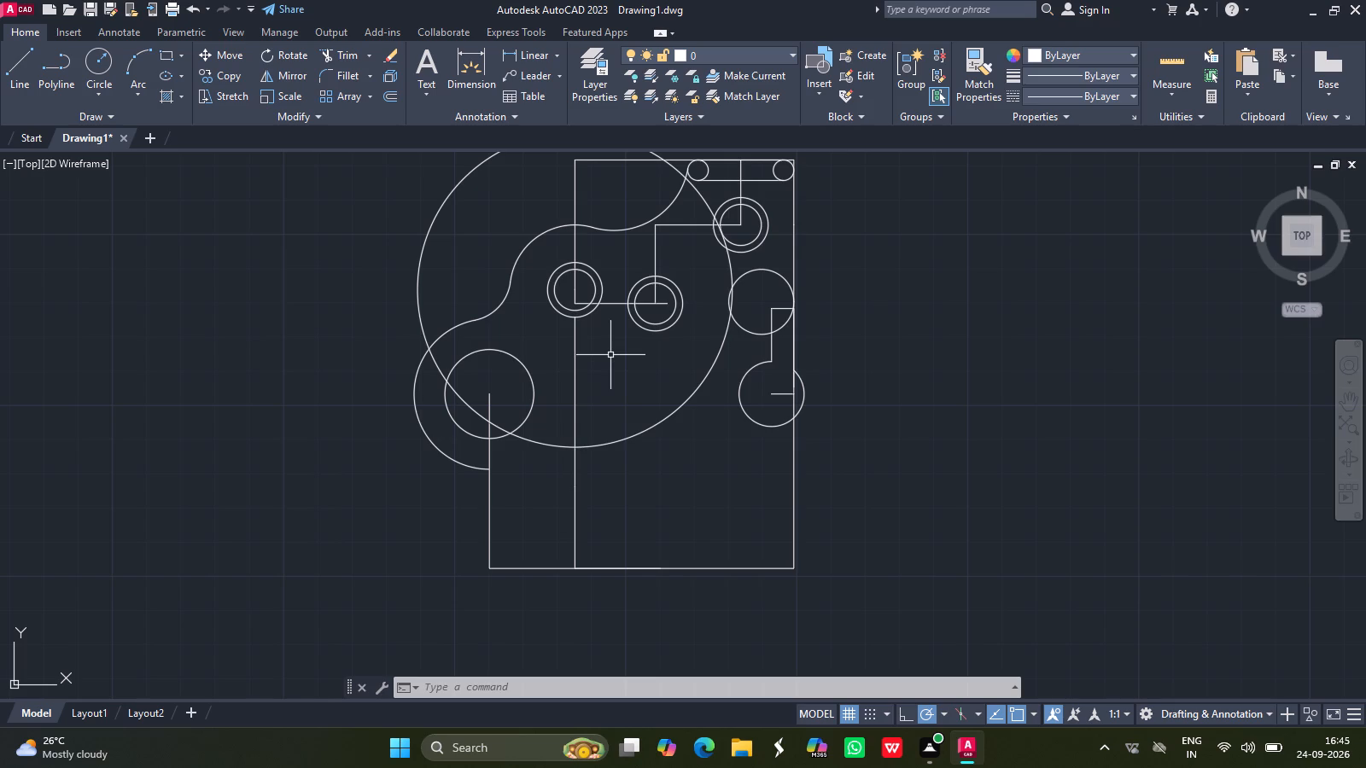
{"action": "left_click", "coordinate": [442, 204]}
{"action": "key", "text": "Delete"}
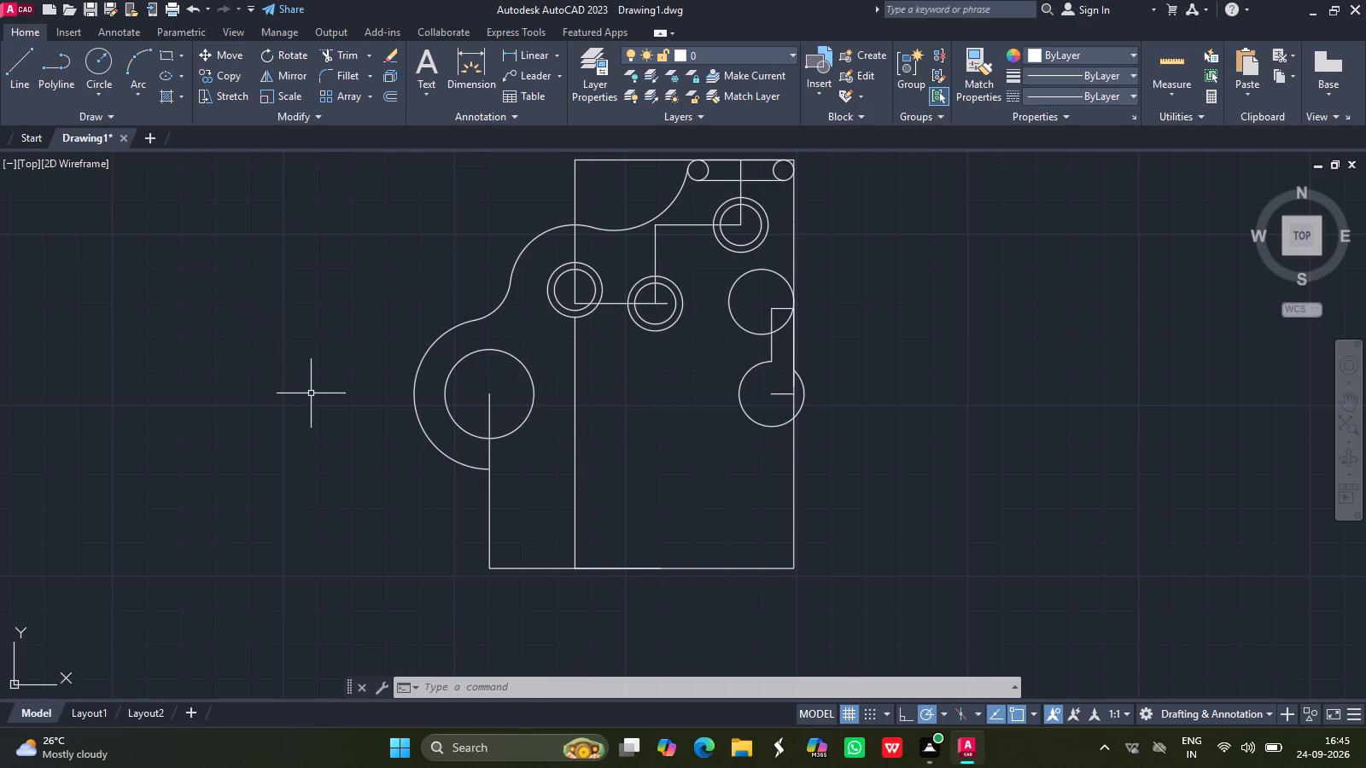
Measure the vertical spacings along the right side: bottom corner to lower arm line, to the arm's top corner, to the upper concentric circles' centre.
{"action": "left_click", "coordinate": [527, 56]}
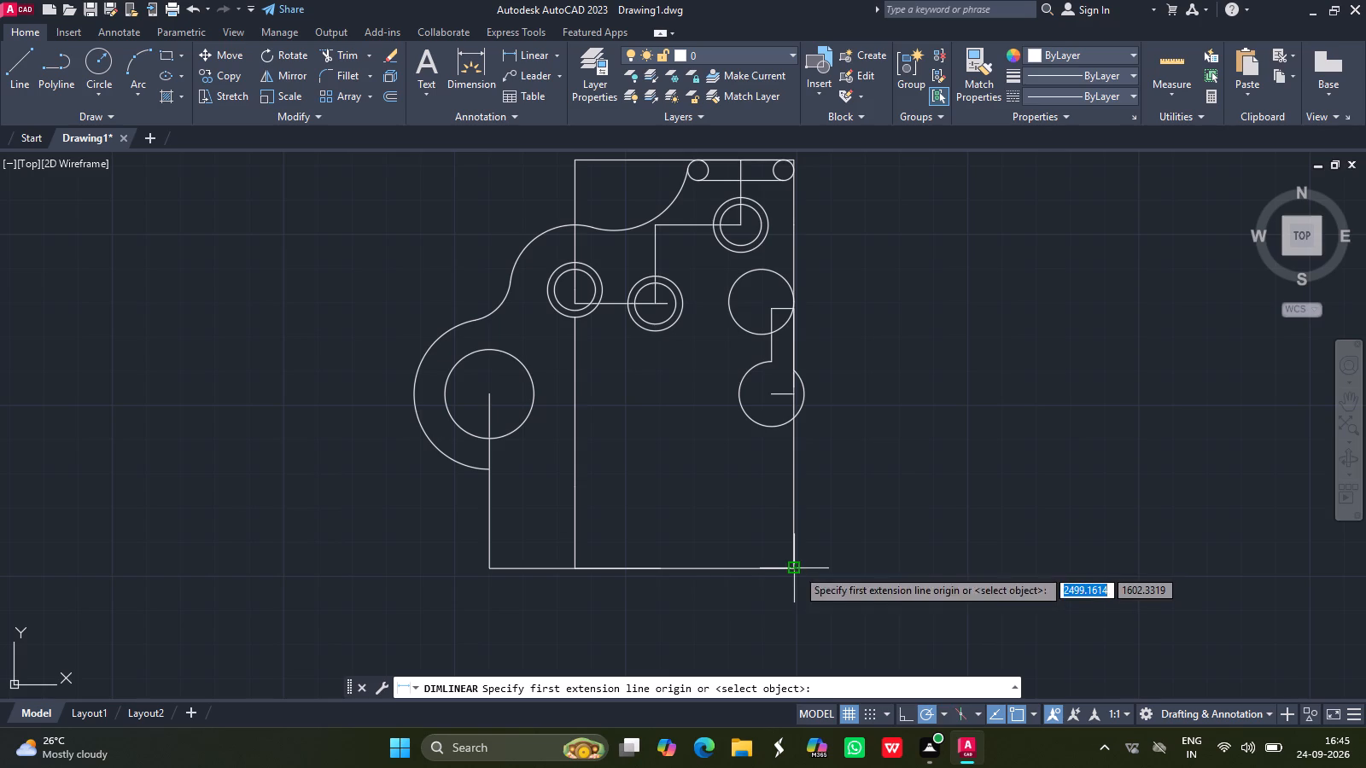
{"action": "left_click_drag", "start_coordinate": [797, 568], "coordinate": [792, 398]}
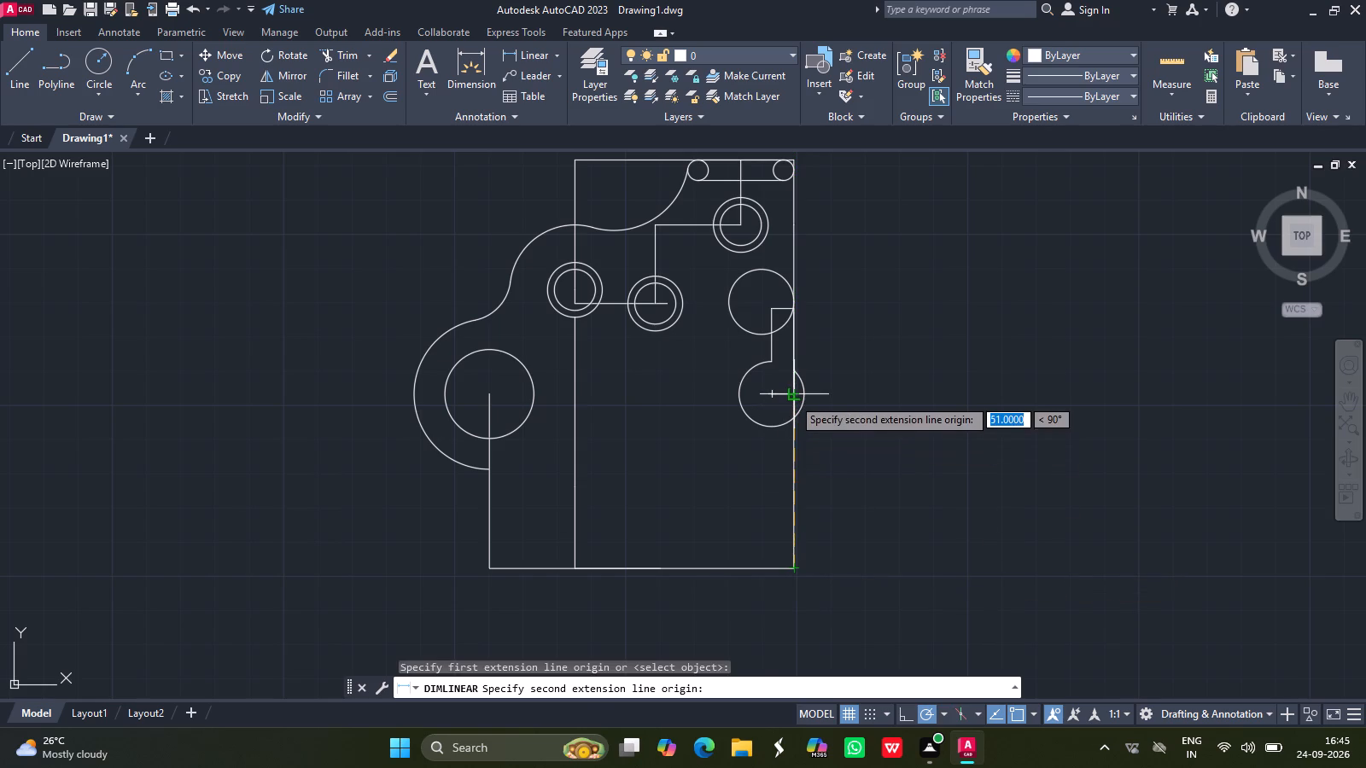
{"action": "left_click_drag", "start_coordinate": [792, 398], "coordinate": [887, 401]}
{"action": "key", "text": "Escape"}
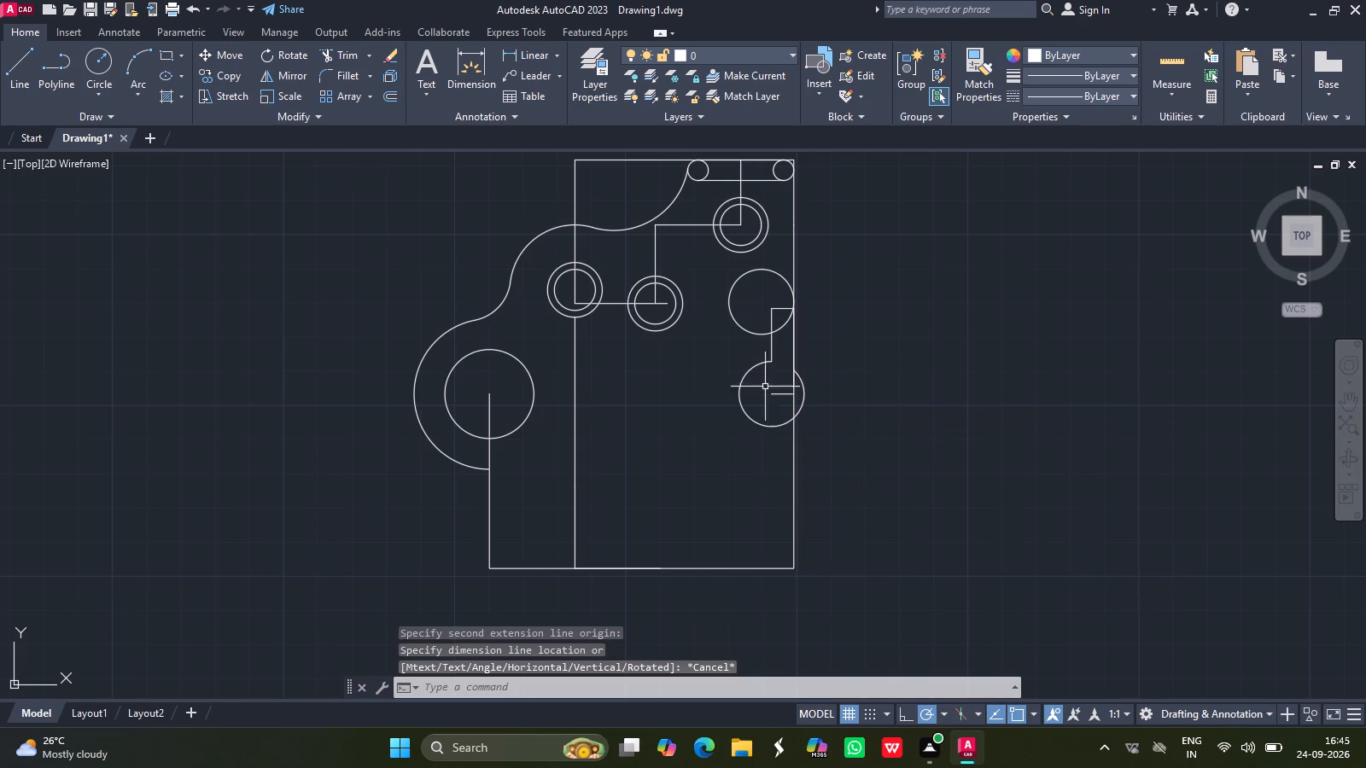
{"action": "left_click", "coordinate": [524, 49]}
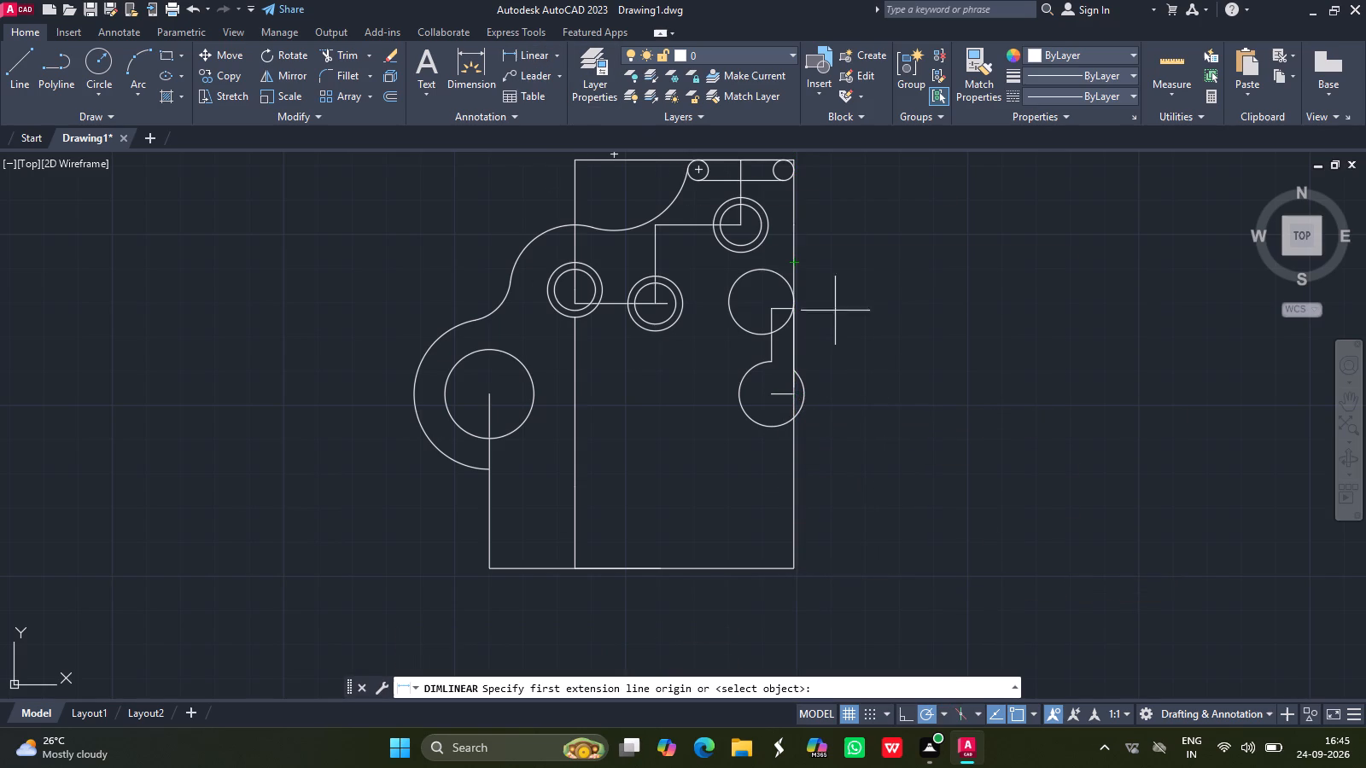
{"action": "left_click", "coordinate": [793, 393]}
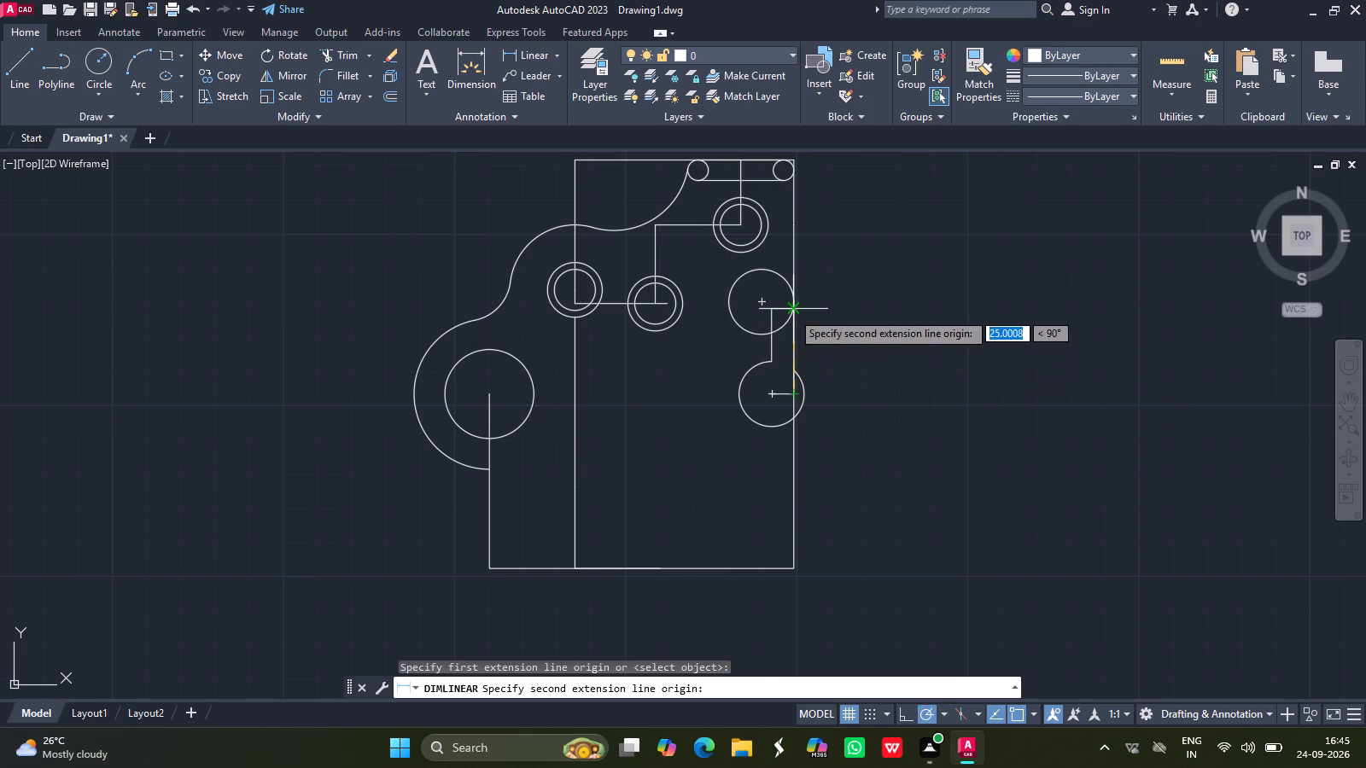
{"action": "left_click_drag", "start_coordinate": [791, 311], "coordinate": [838, 315]}
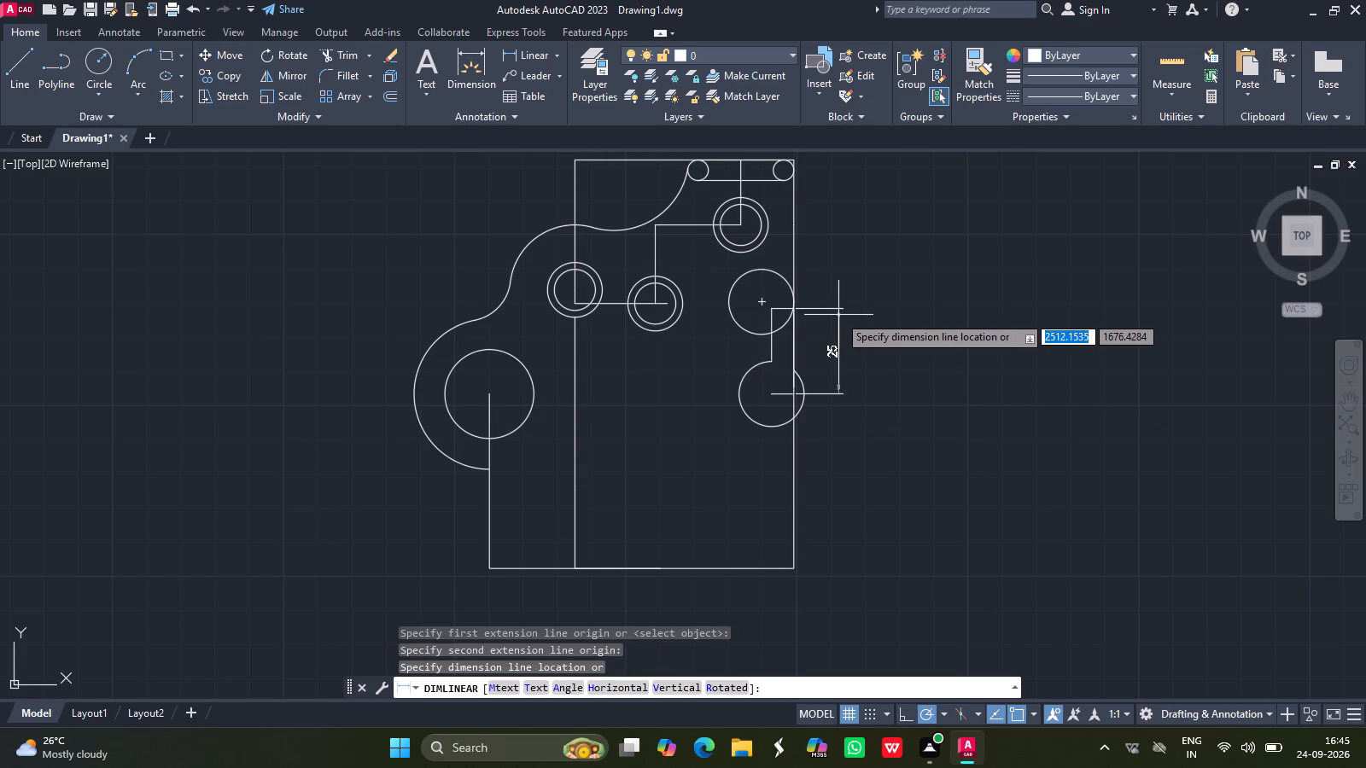
{"action": "key", "text": "Escape"}
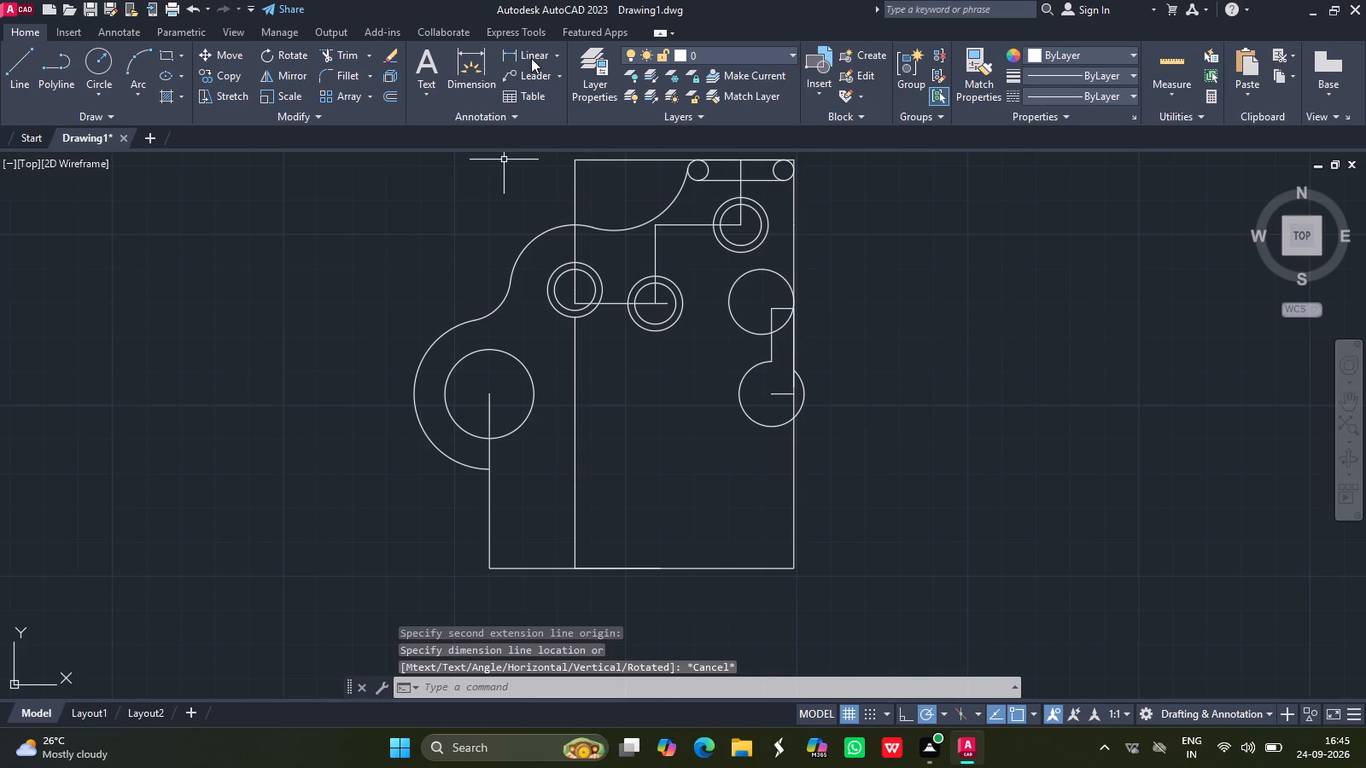
{"action": "left_click", "coordinate": [531, 58]}
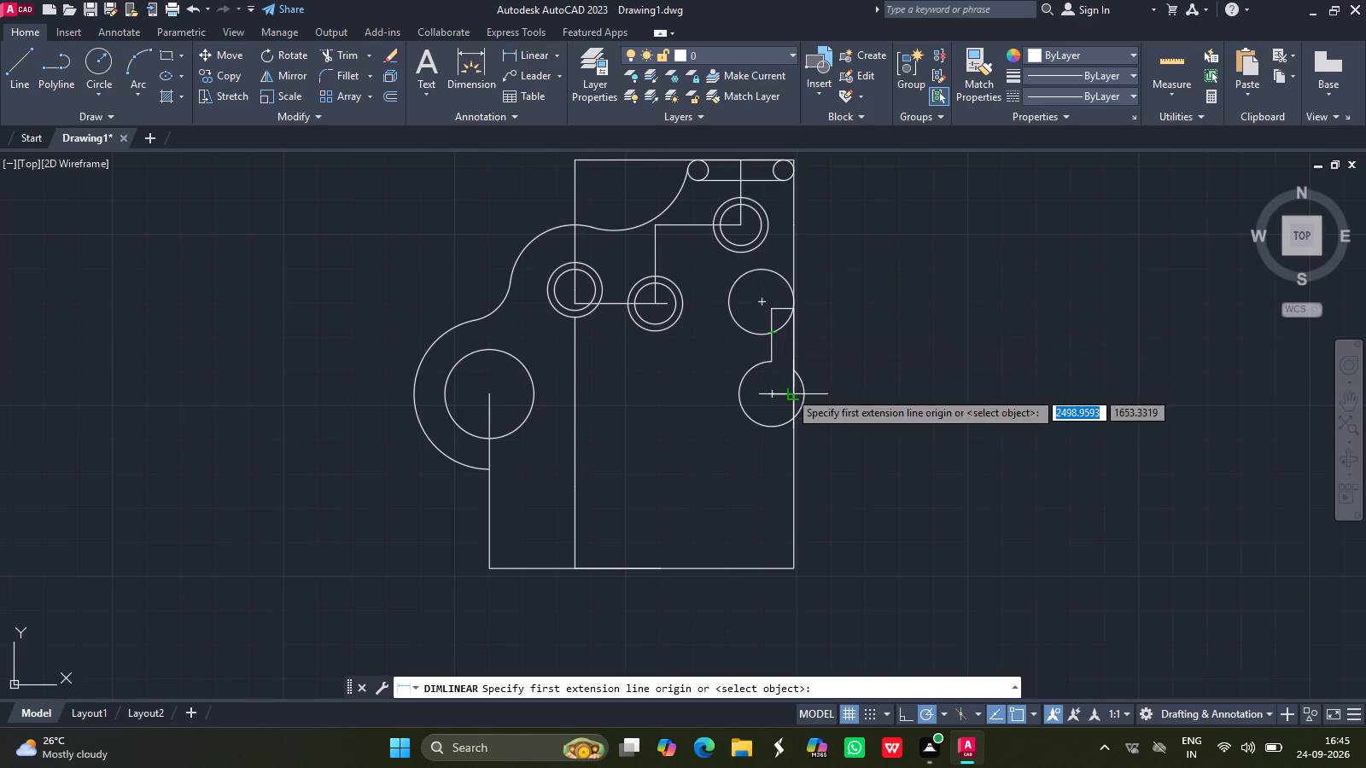
{"action": "left_click_drag", "start_coordinate": [793, 311], "coordinate": [805, 269]}
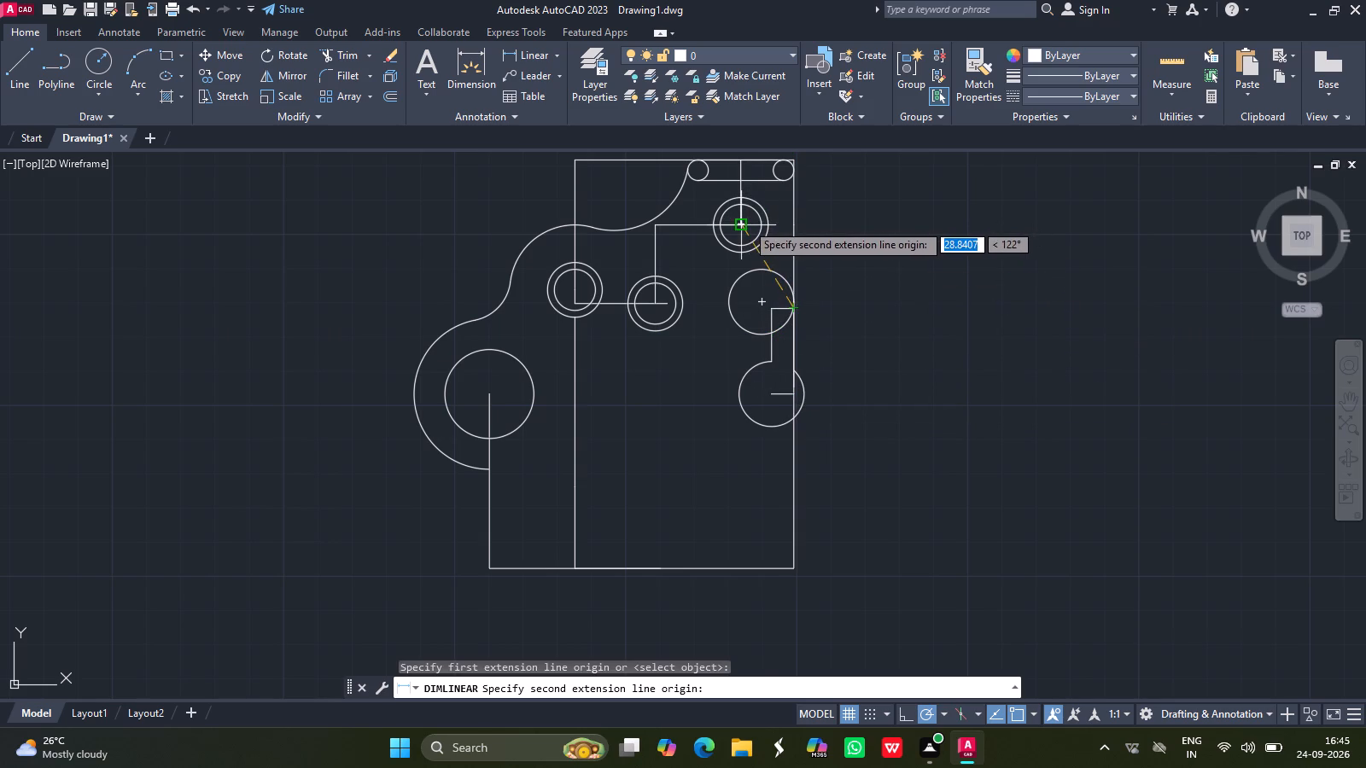
{"action": "left_click_drag", "start_coordinate": [746, 223], "coordinate": [866, 253]}
{"action": "key", "text": "Escape"}
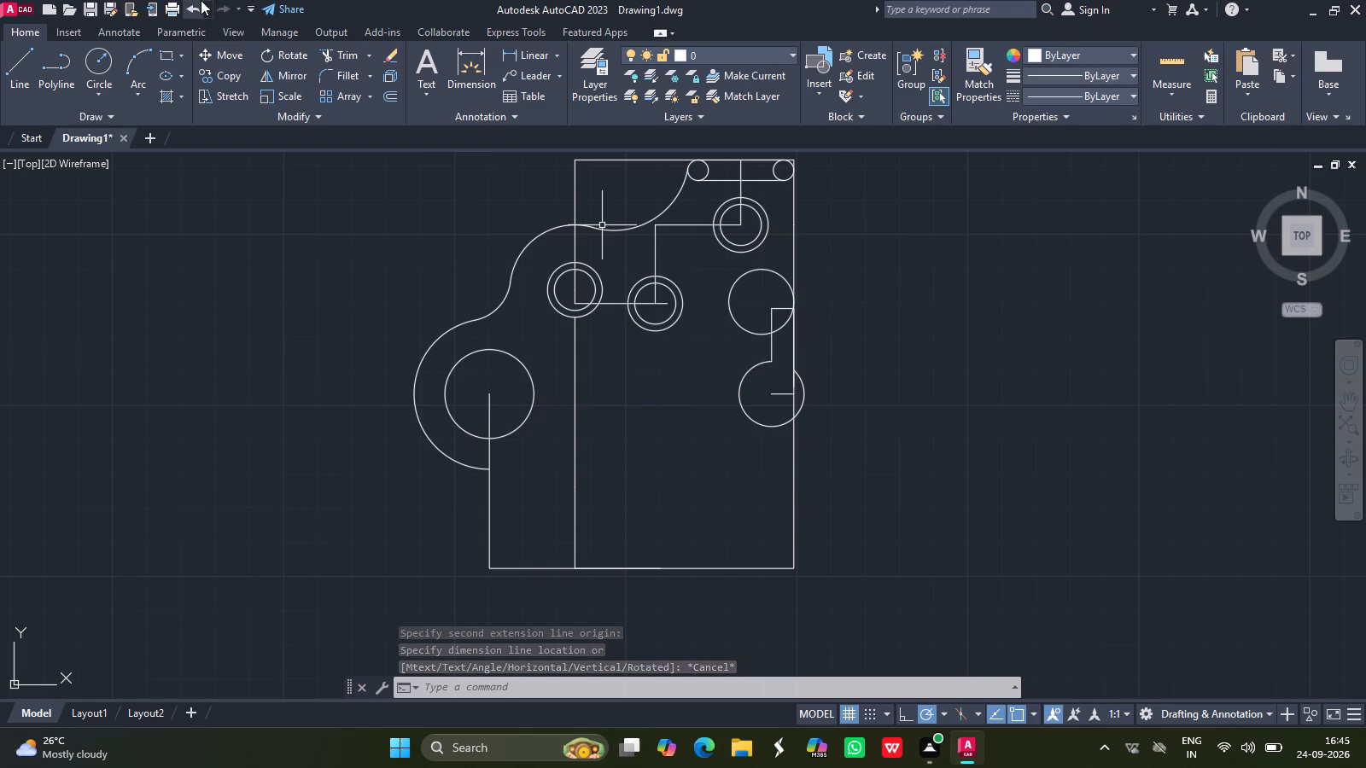
Erase the right-side vertical segment between the level of the upper concentric circles and the circle below them.
{"action": "left_click", "coordinate": [7, 77]}
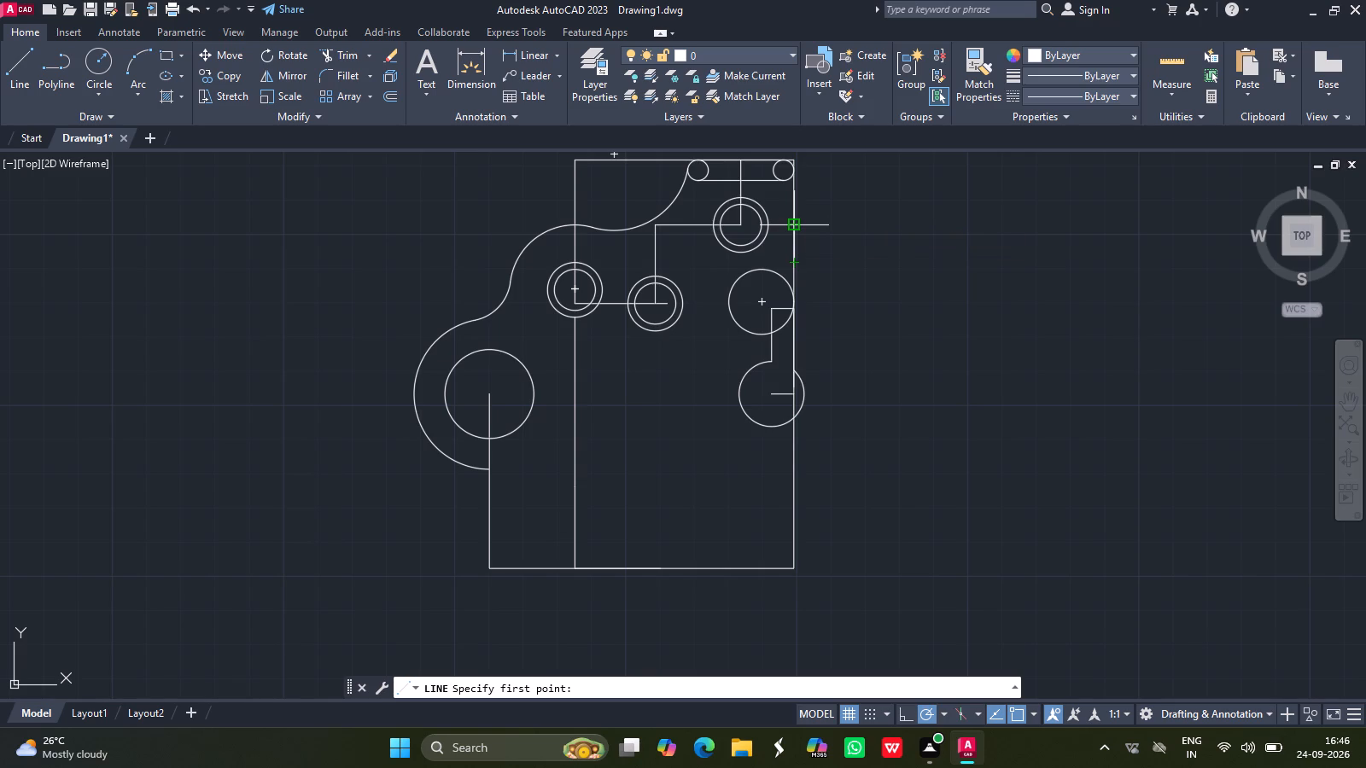
{"action": "key", "text": "Escape"}
{"action": "left_click", "coordinate": [796, 266]}
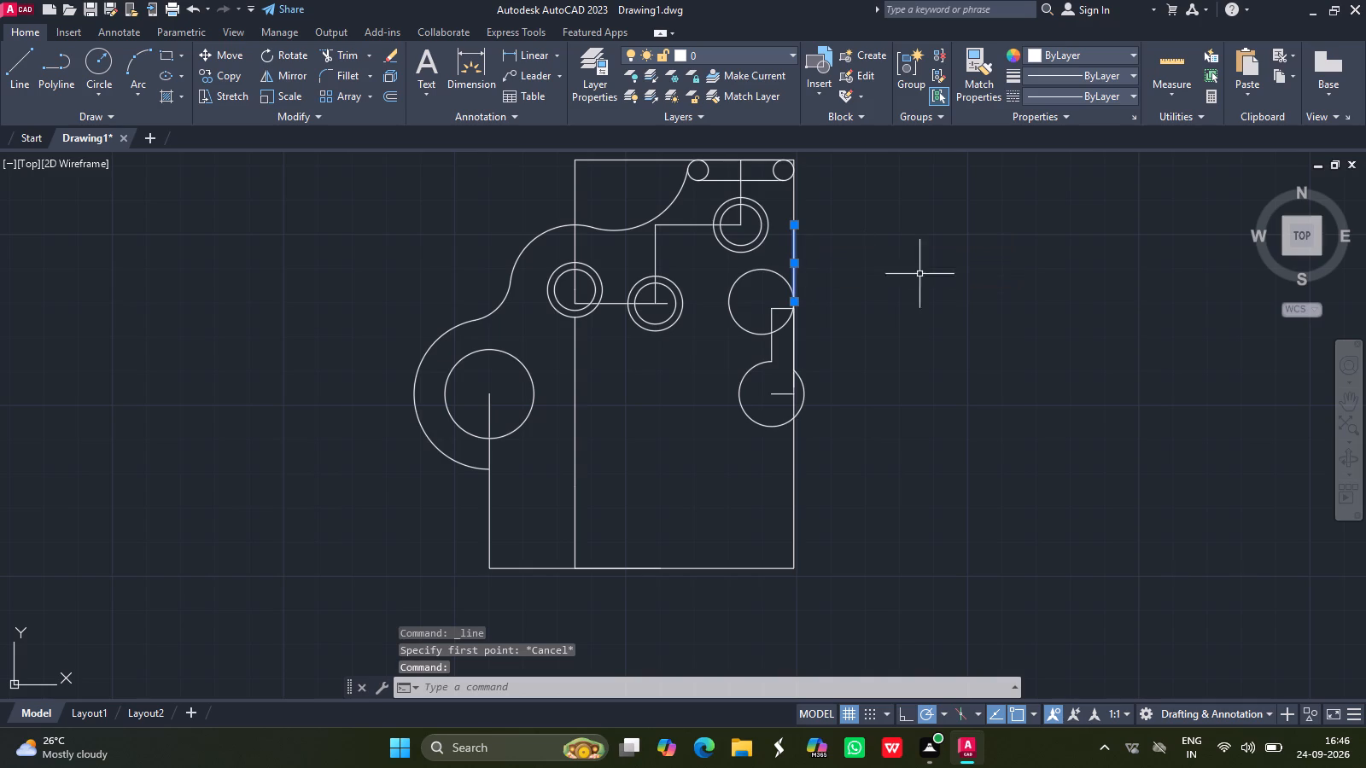
{"action": "key", "text": "Delete"}
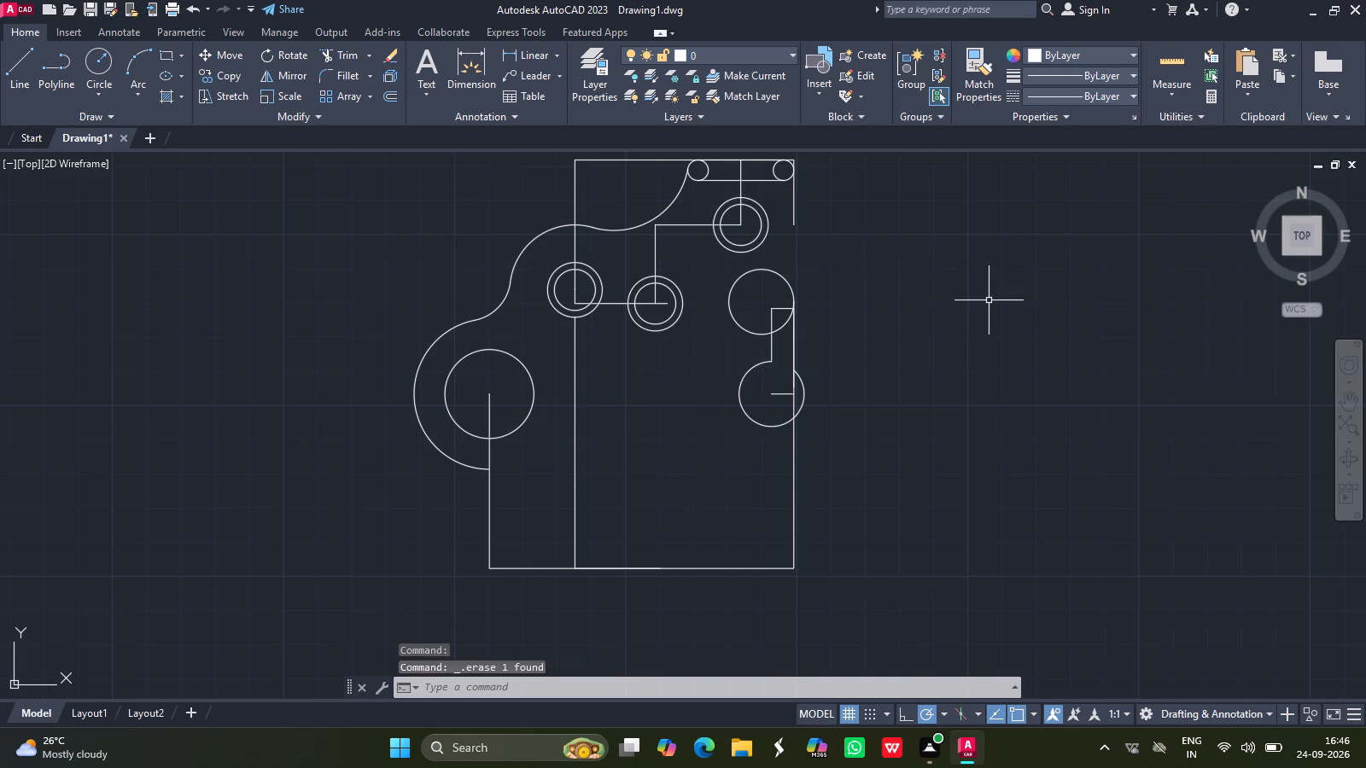
Move the two right-hand single circles, the arm lines joining them and the long vertical line straight down.
{"action": "left_click_drag", "start_coordinate": [733, 503], "coordinate": [709, 334]}
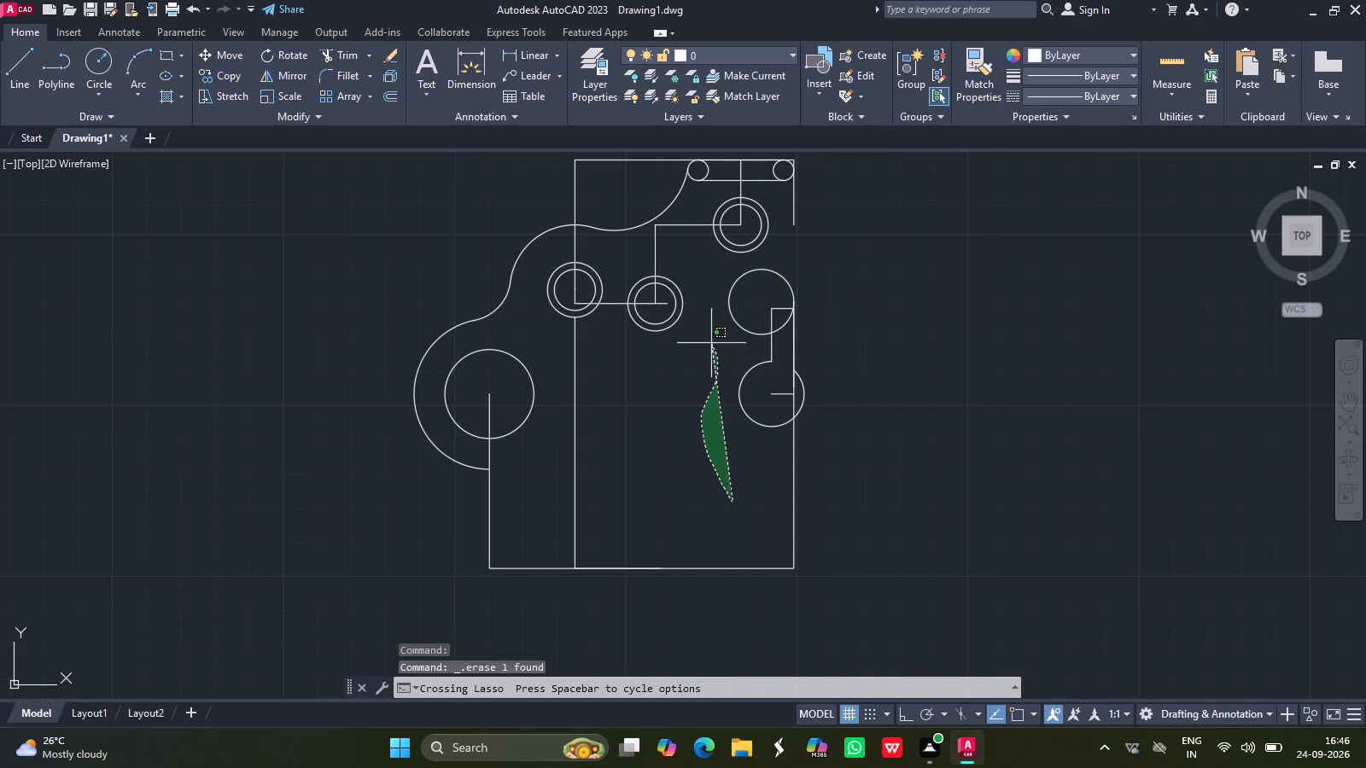
{"action": "left_click_drag", "start_coordinate": [709, 334], "coordinate": [891, 656]}
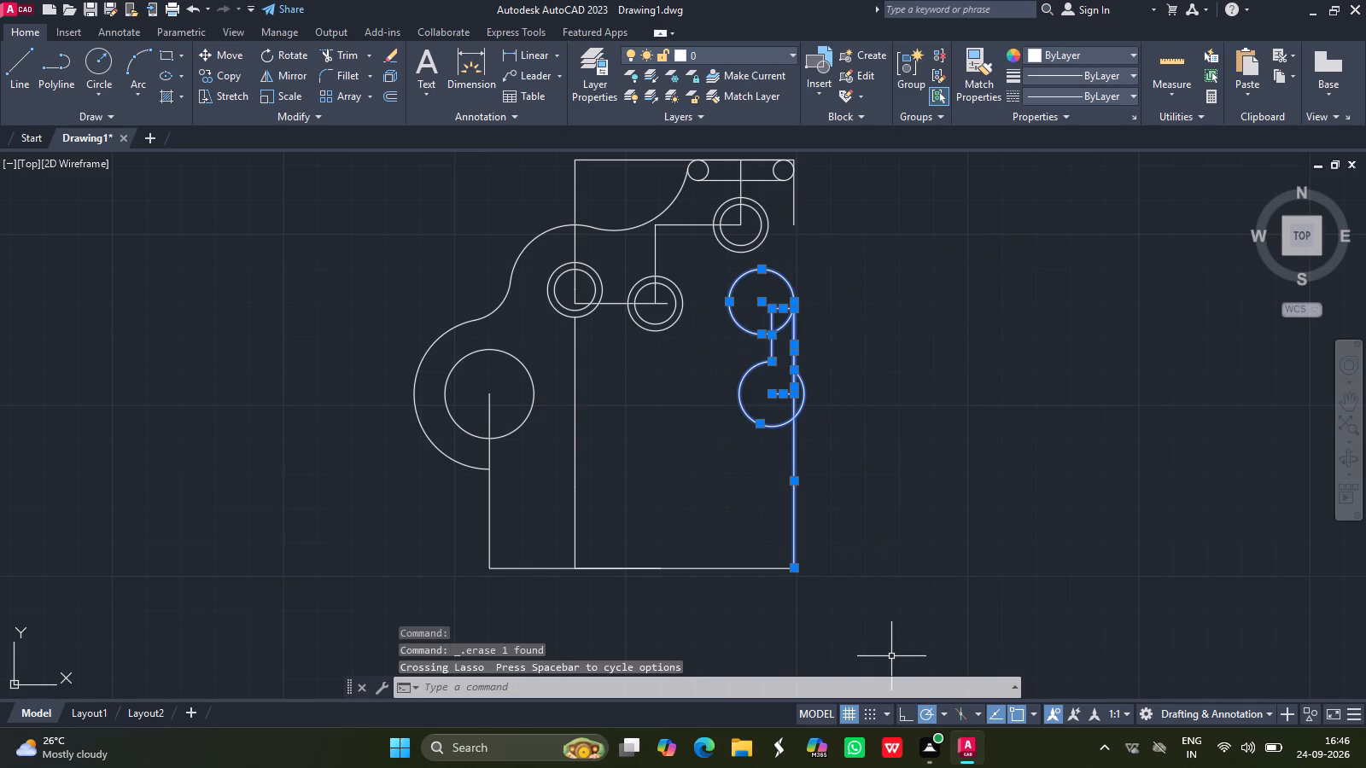
{"action": "type", "text": "move"}
{"action": "key", "text": "Return"}
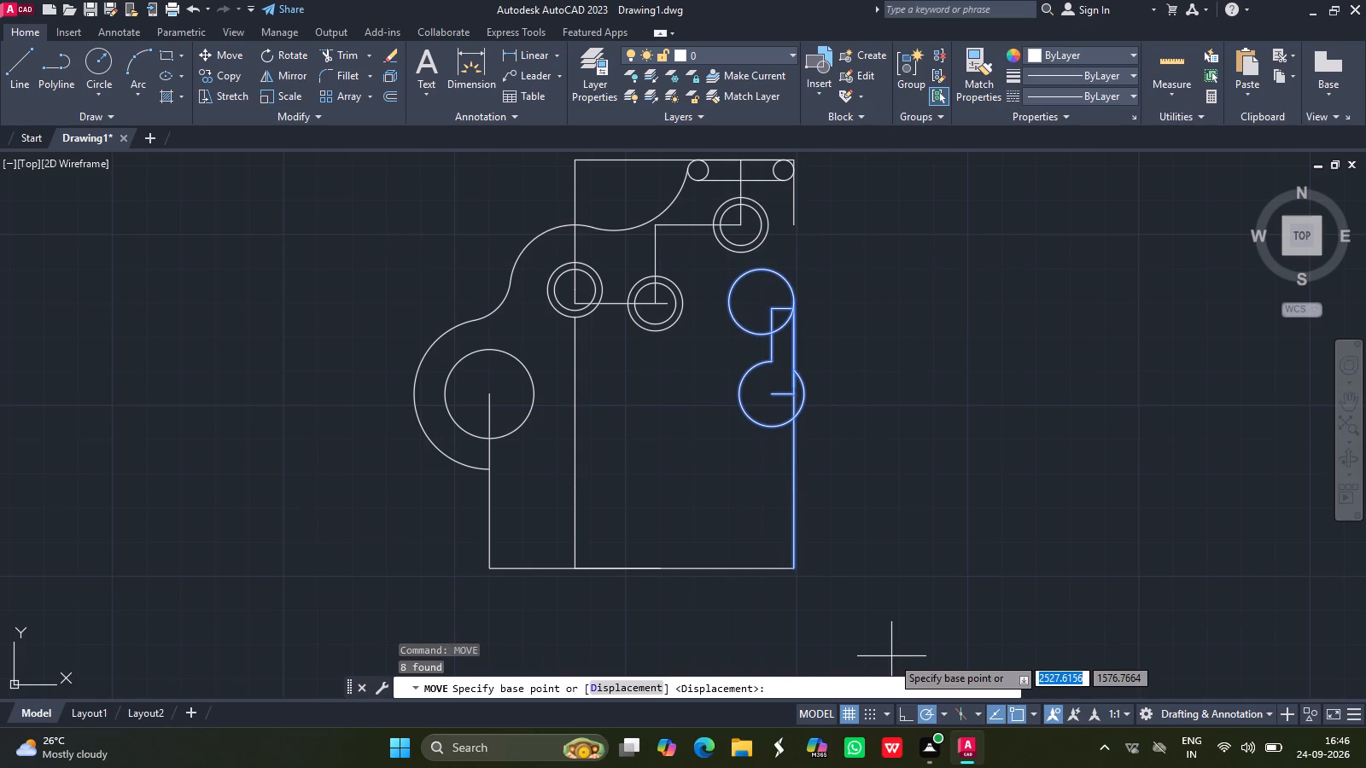
{"action": "left_click_drag", "start_coordinate": [768, 358], "coordinate": [774, 438]}
{"action": "left_click", "coordinate": [774, 438]}
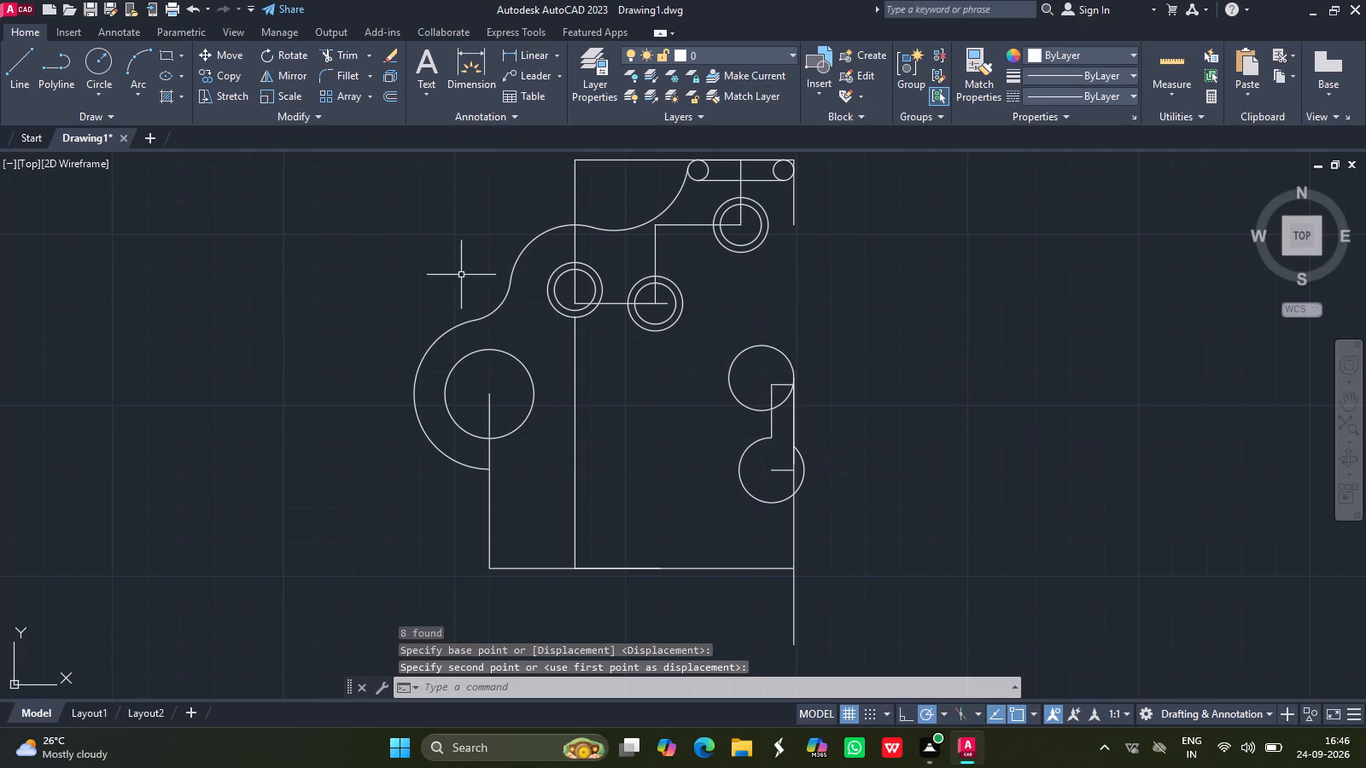
Draw a vertical line 32 units downward from the lower end of the short top-right vertical.
{"action": "left_click", "coordinate": [18, 62]}
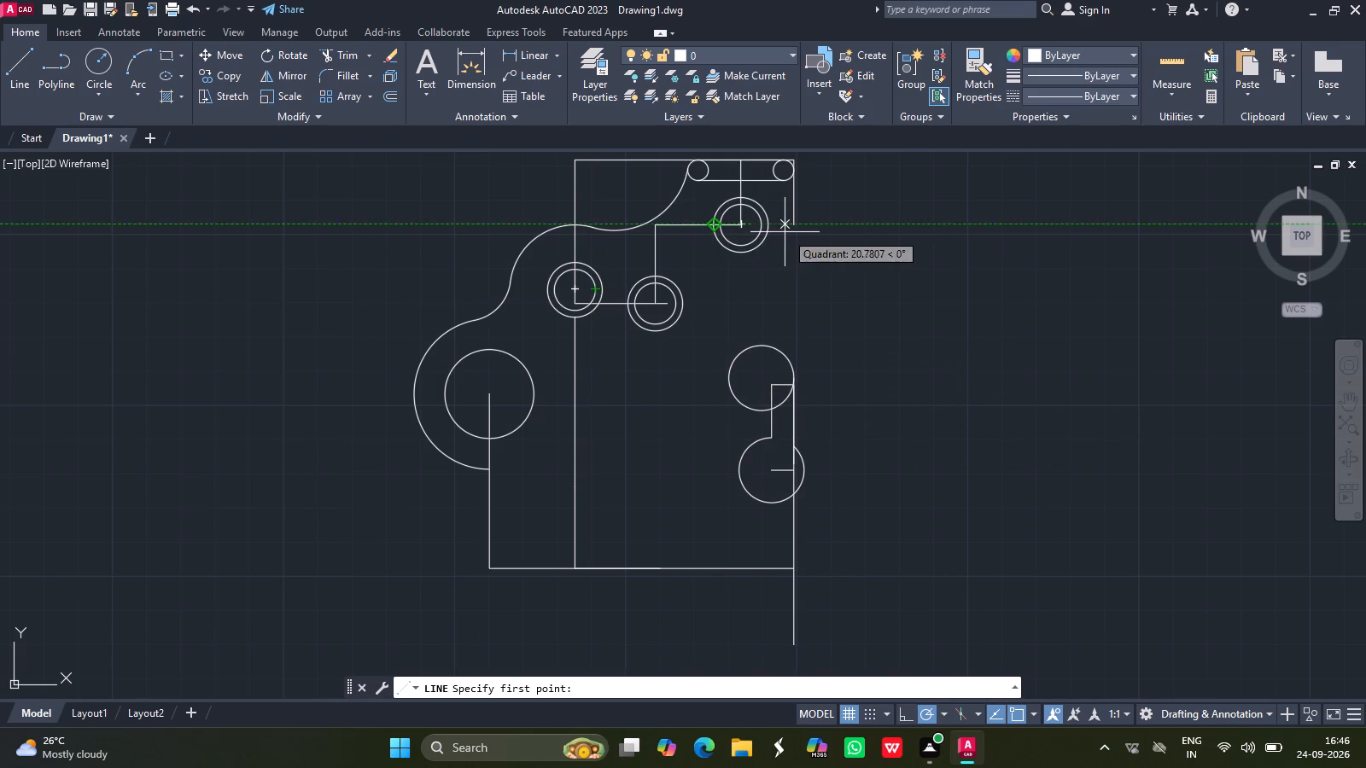
{"action": "left_click_drag", "start_coordinate": [793, 225], "coordinate": [796, 410]}
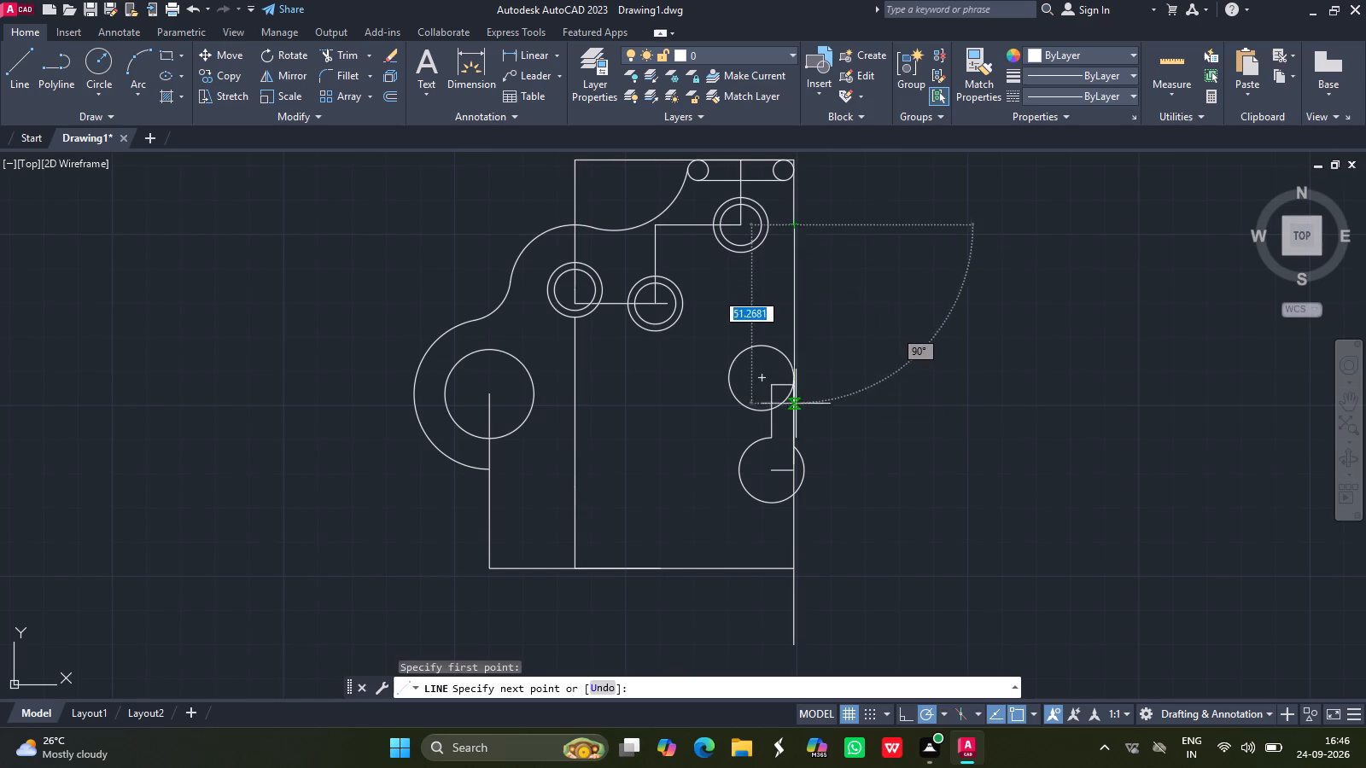
{"action": "left_click_drag", "start_coordinate": [796, 410], "coordinate": [787, 602]}
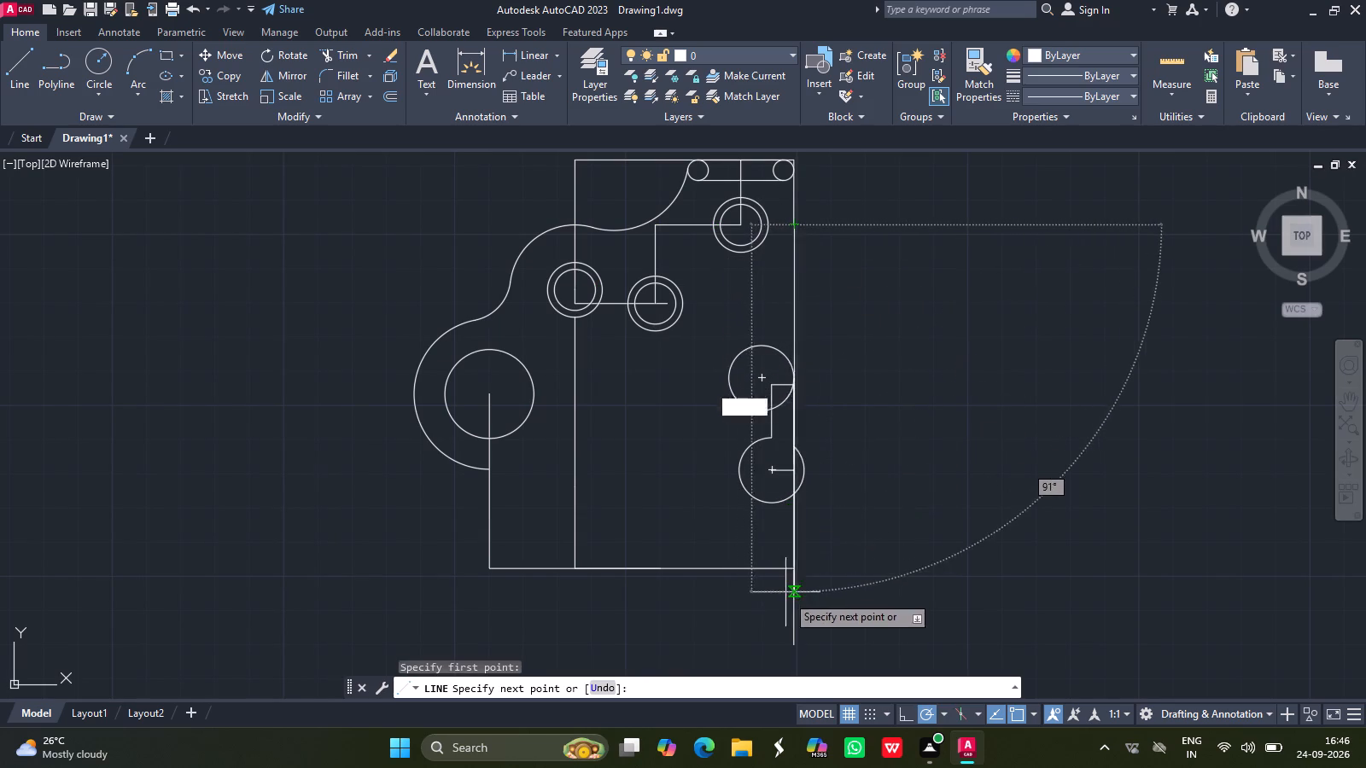
{"action": "left_click_drag", "start_coordinate": [787, 602], "coordinate": [789, 617]}
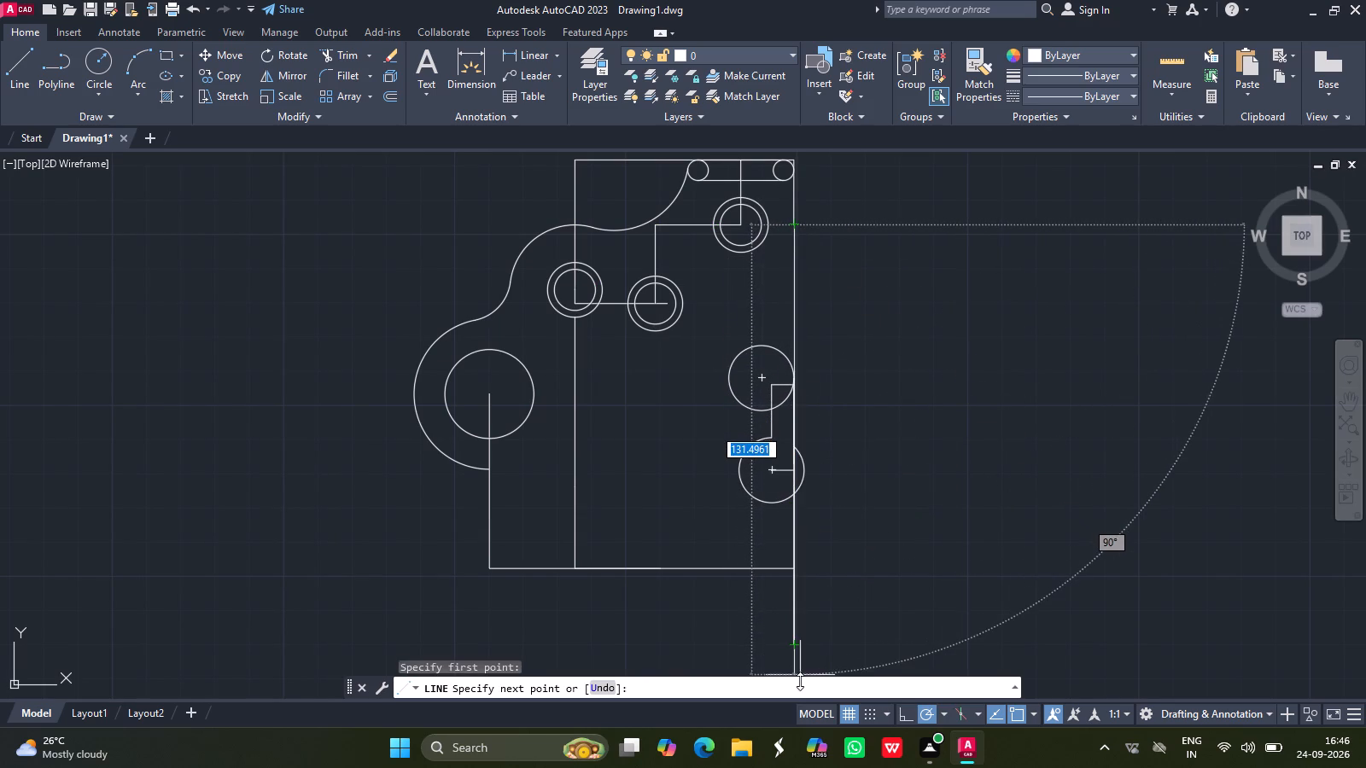
{"action": "scroll", "coordinate": [817, 591], "scroll_direction": "down", "scroll_amount": 1, "text": "ctrl"}
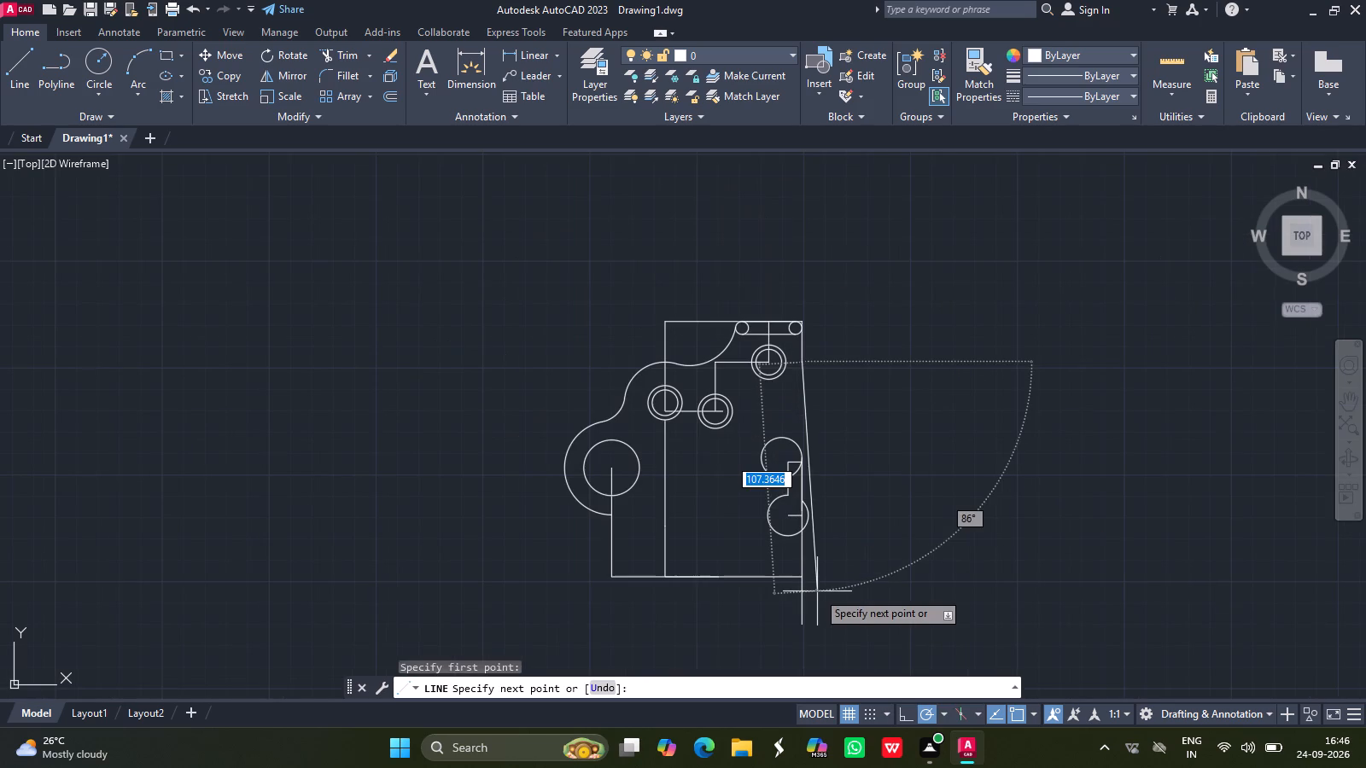
{"action": "type", "text": "32"}
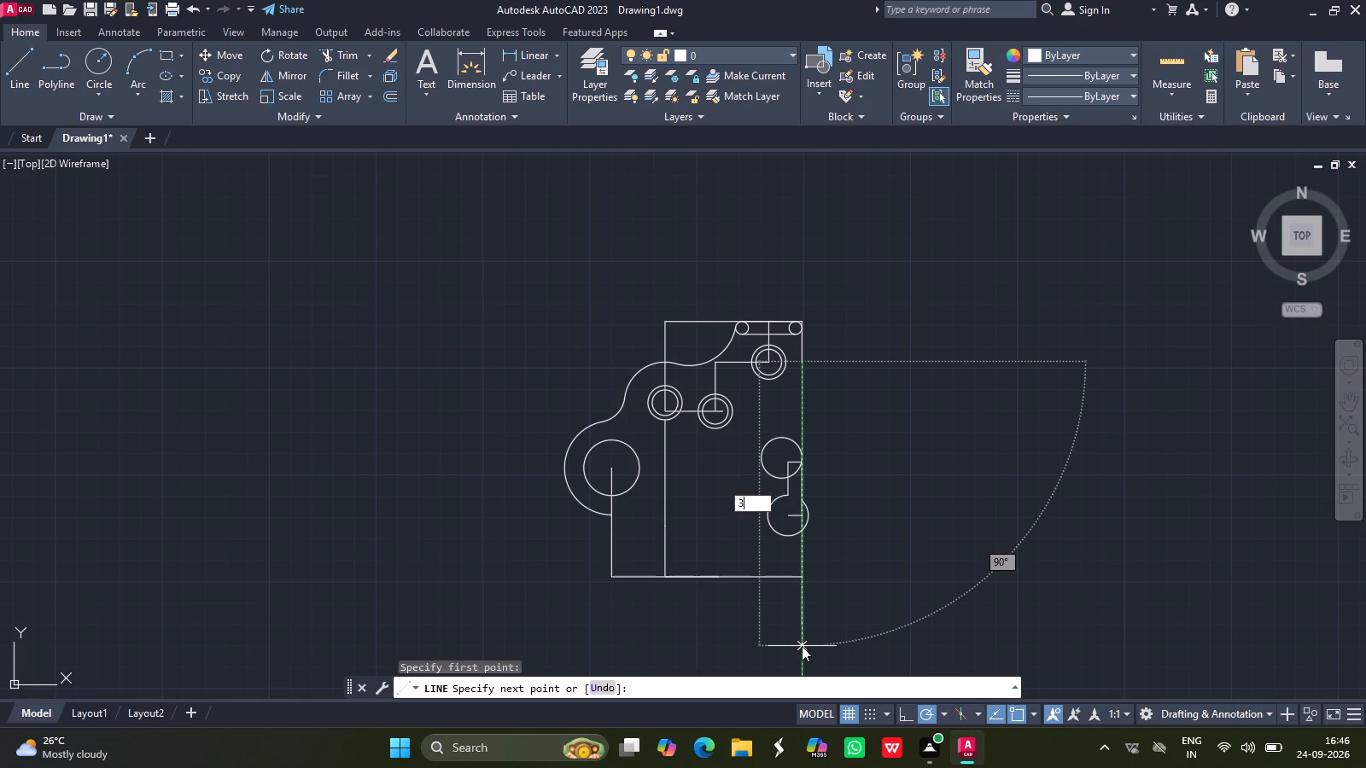
{"action": "key", "text": "Return"}
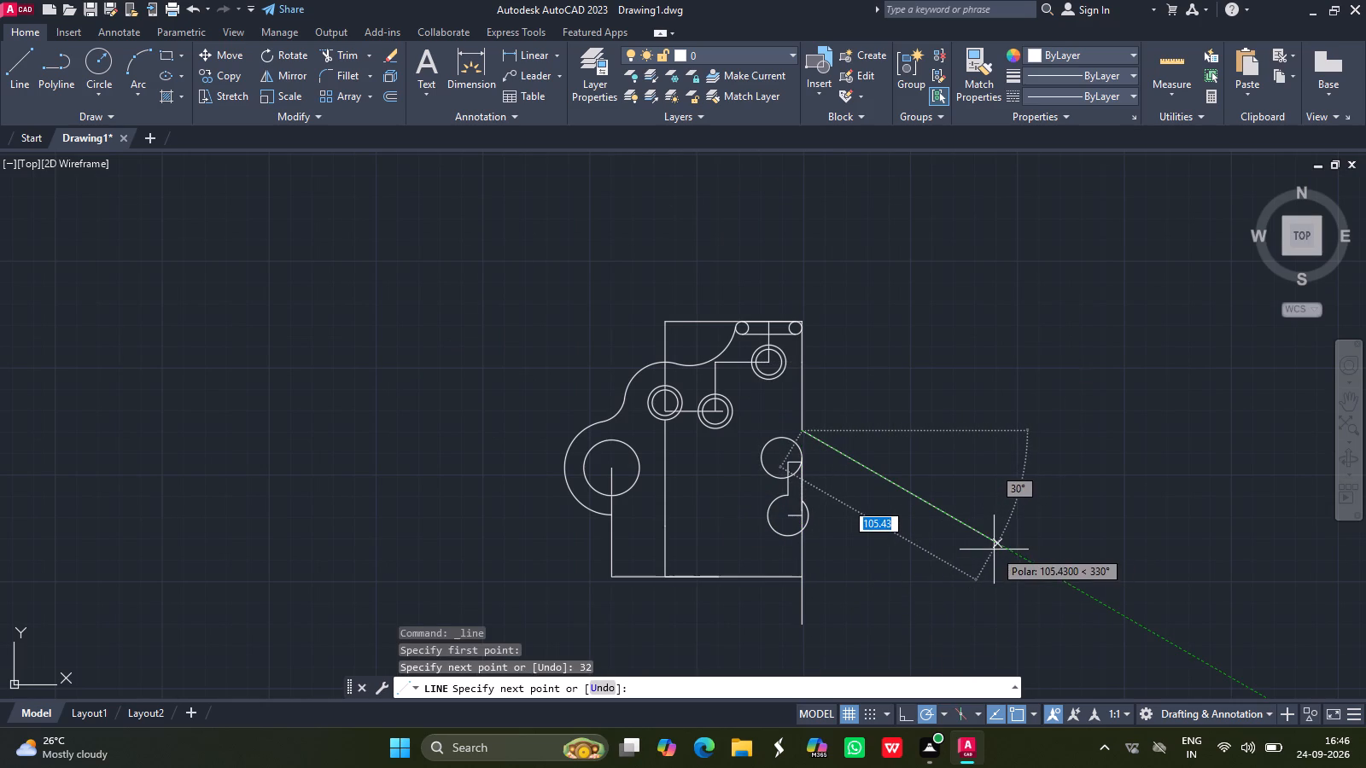
Move the two right-hand single circles, their arm lines and the long vertical up so the arm's top corner meets the 32-unit line's lower end.
{"action": "key", "text": "Return"}
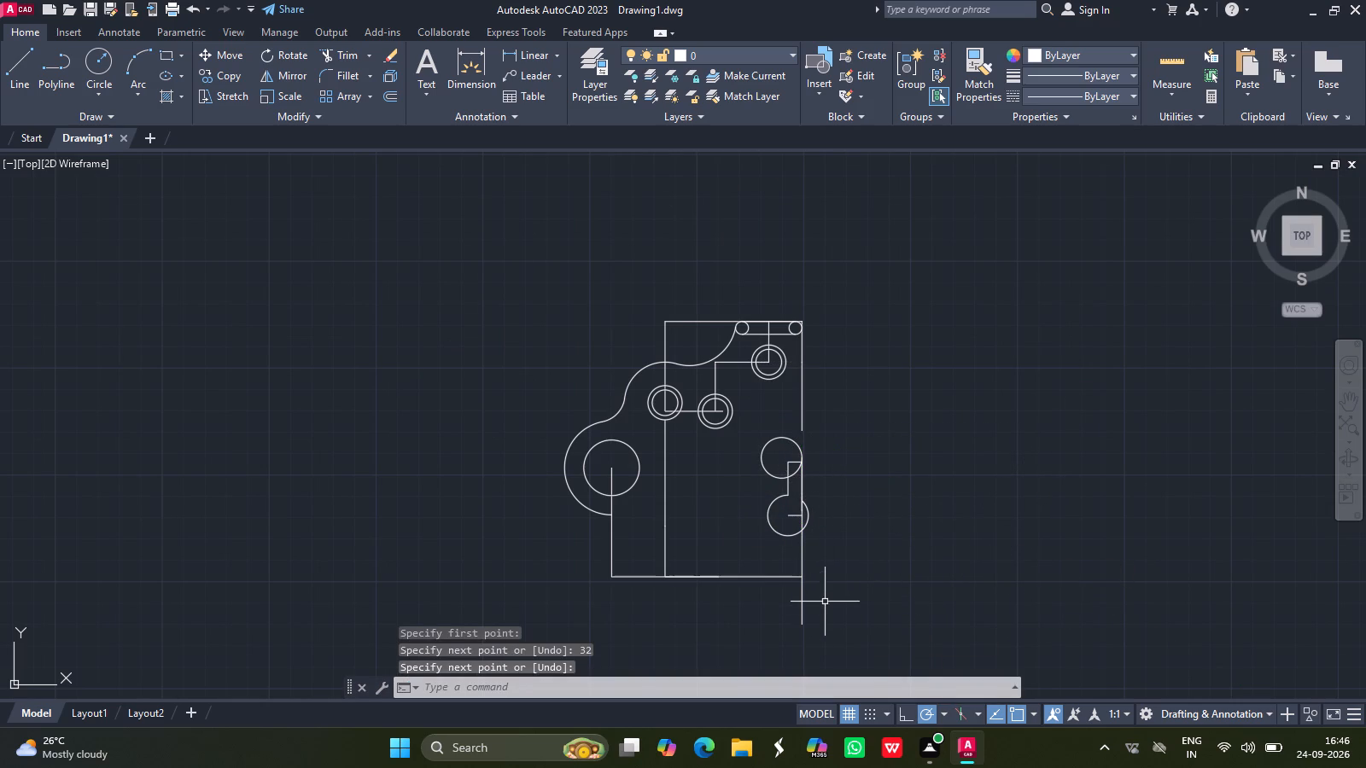
{"action": "left_click_drag", "start_coordinate": [830, 559], "coordinate": [871, 505]}
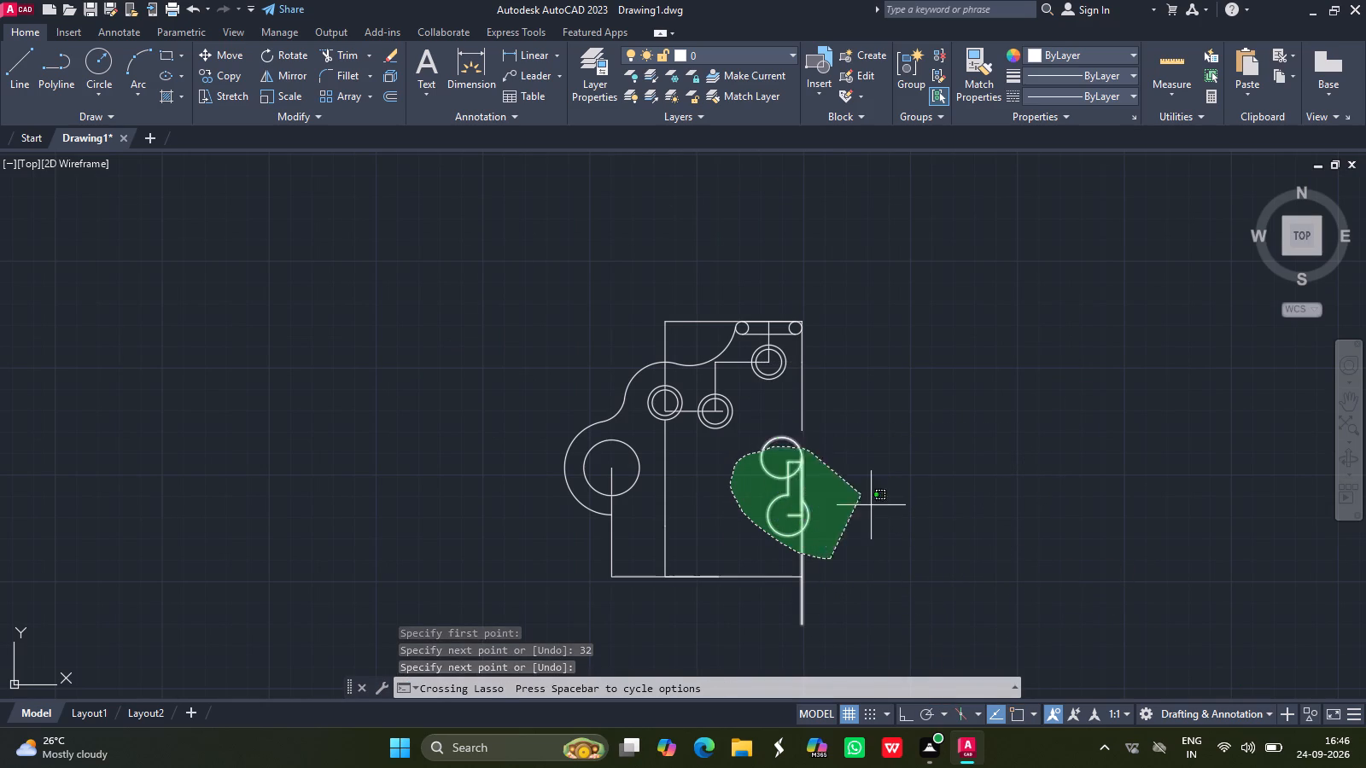
{"action": "type", "text": "move"}
{"action": "key", "text": "Return"}
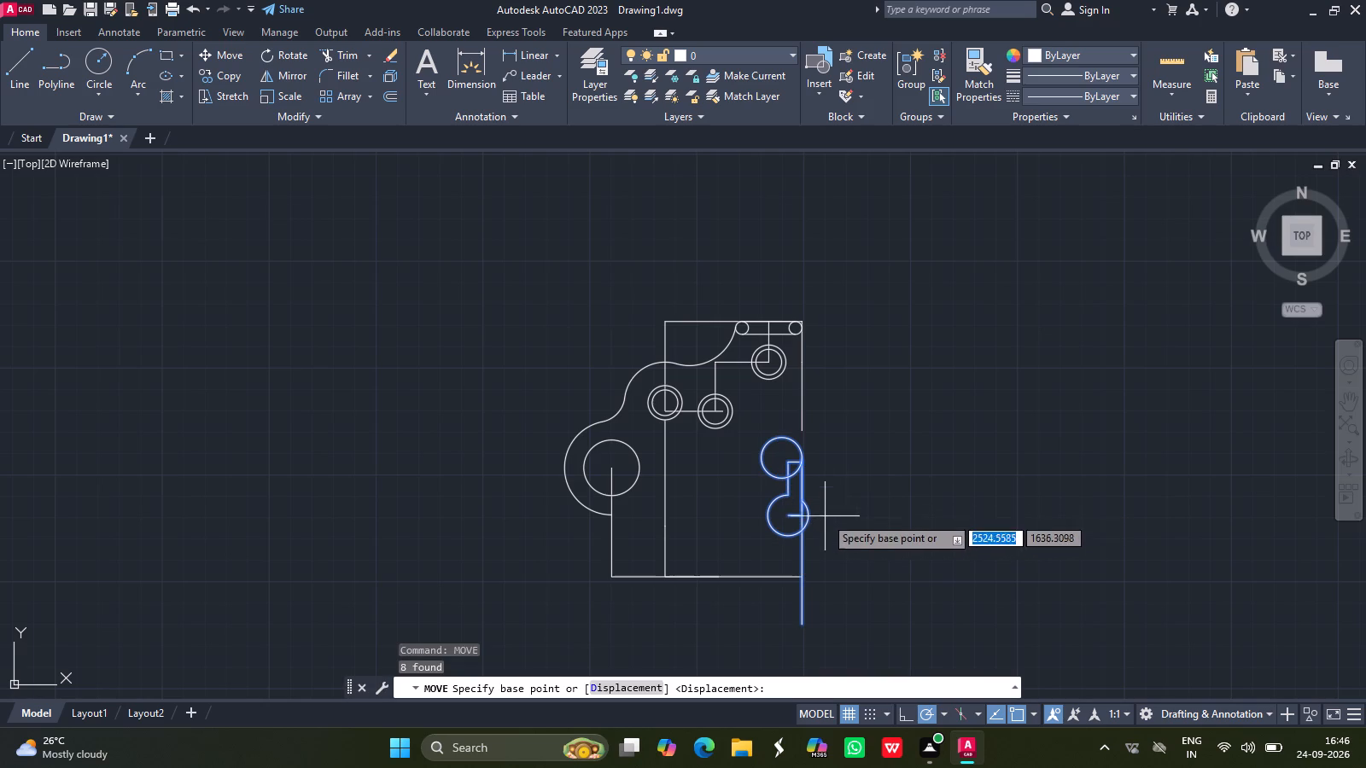
{"action": "left_click_drag", "start_coordinate": [803, 458], "coordinate": [801, 448]}
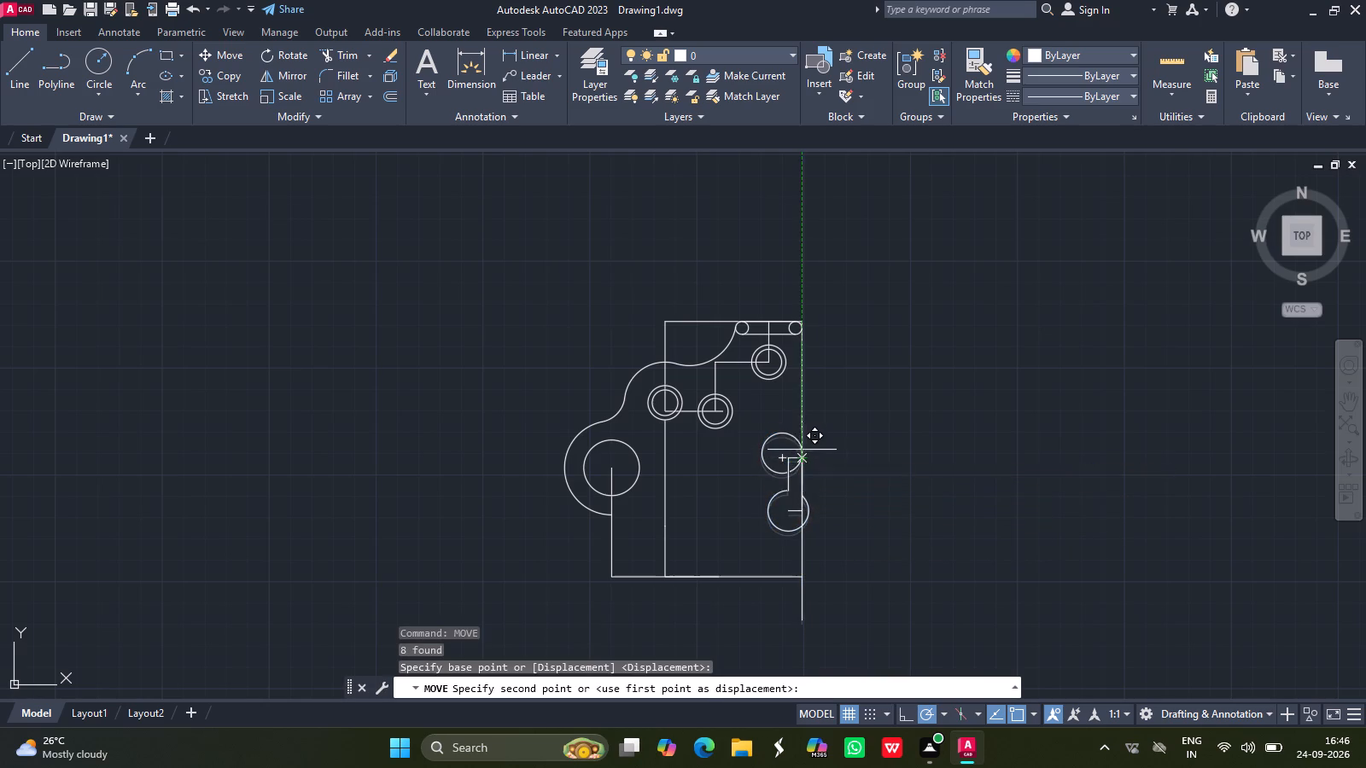
{"action": "left_click_drag", "start_coordinate": [801, 448], "coordinate": [801, 434]}
{"action": "left_click", "coordinate": [801, 434]}
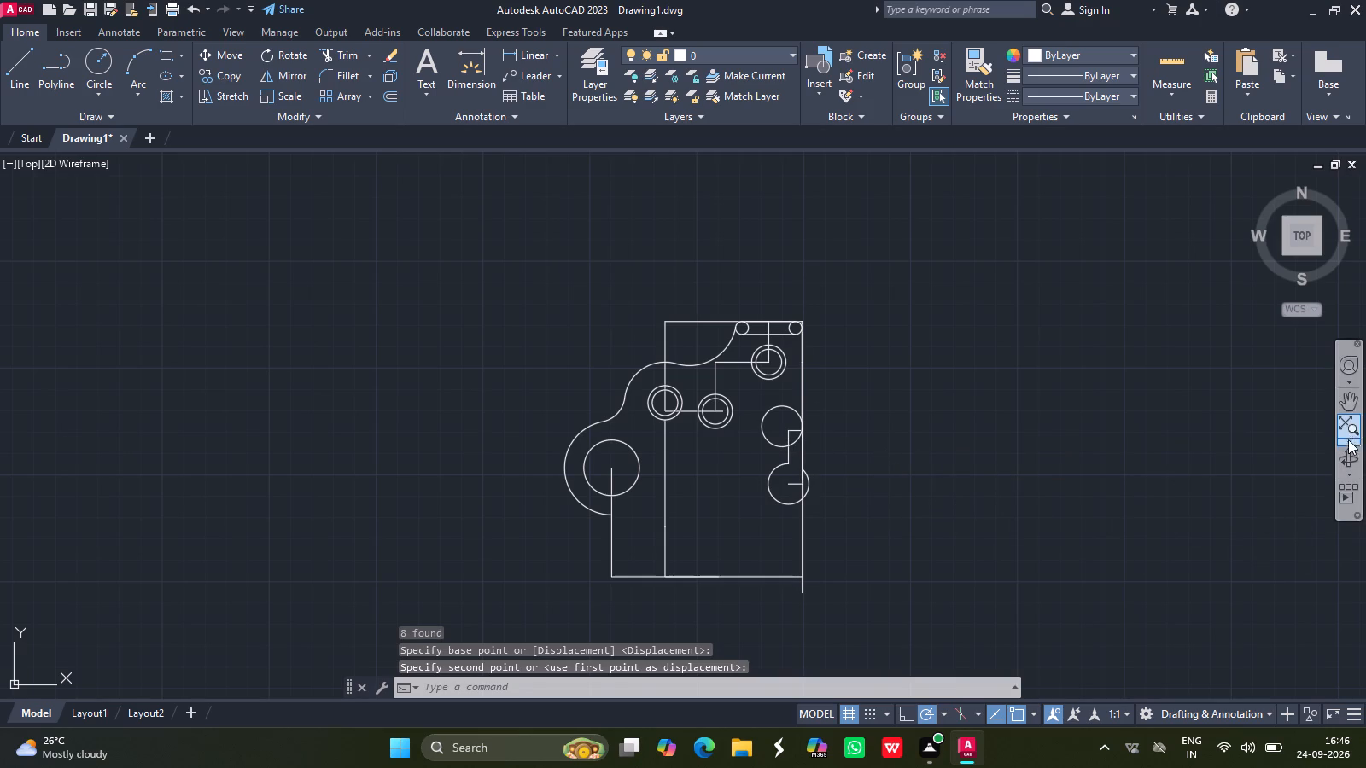
Move the bottom line, left vertical, large left circle and its outer arc down to the lower end of the long right vertical.
{"action": "left_click", "coordinate": [1351, 407]}
{"action": "left_click_drag", "start_coordinate": [765, 469], "coordinate": [622, 395]}
{"action": "key", "text": "Escape"}
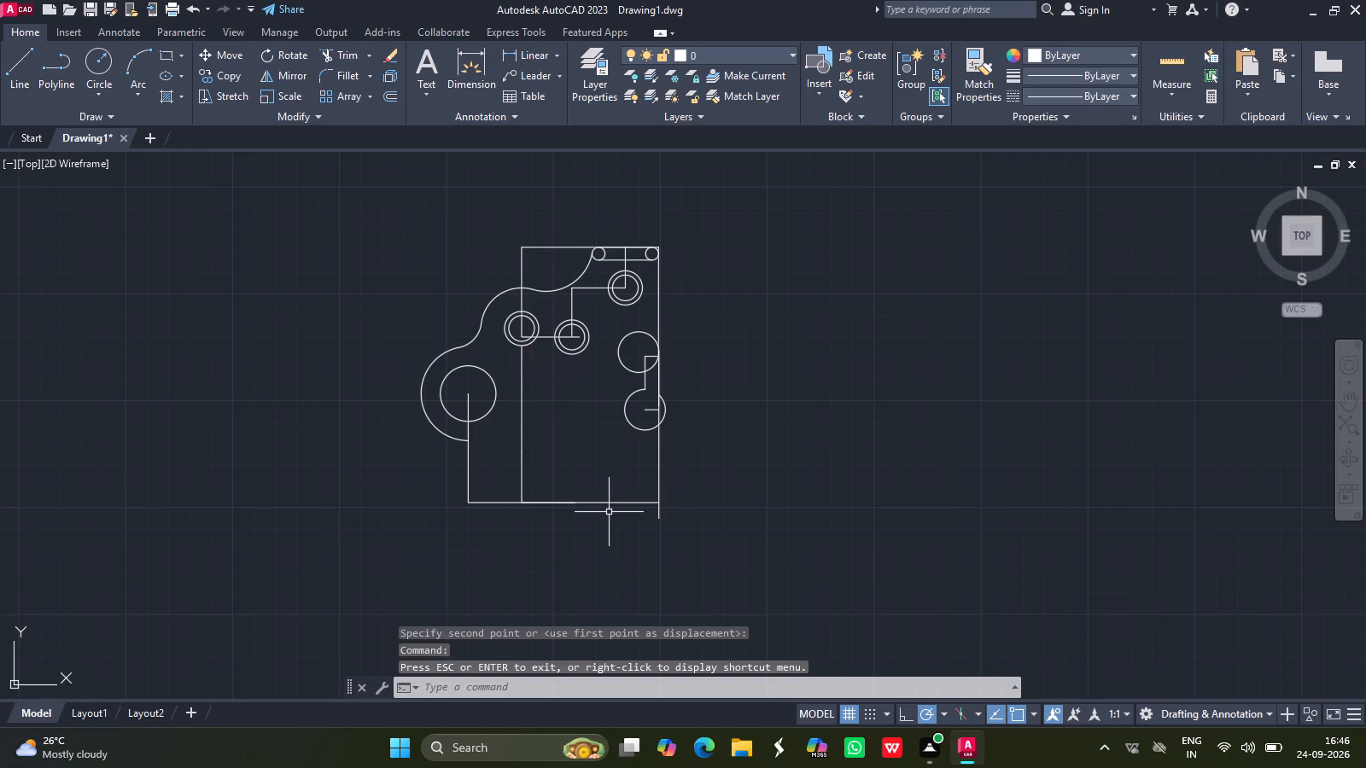
{"action": "left_click_drag", "start_coordinate": [609, 512], "coordinate": [528, 520]}
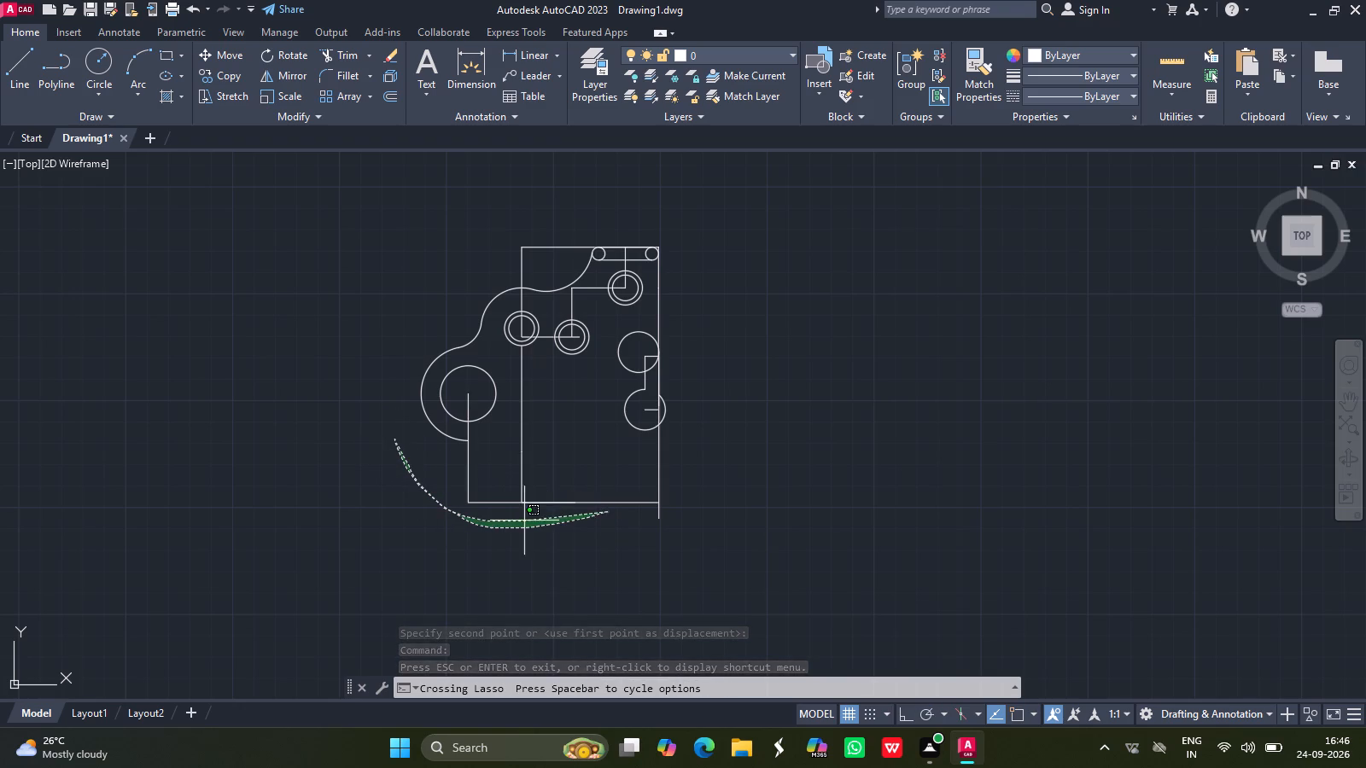
{"action": "left_click_drag", "start_coordinate": [528, 520], "coordinate": [608, 486]}
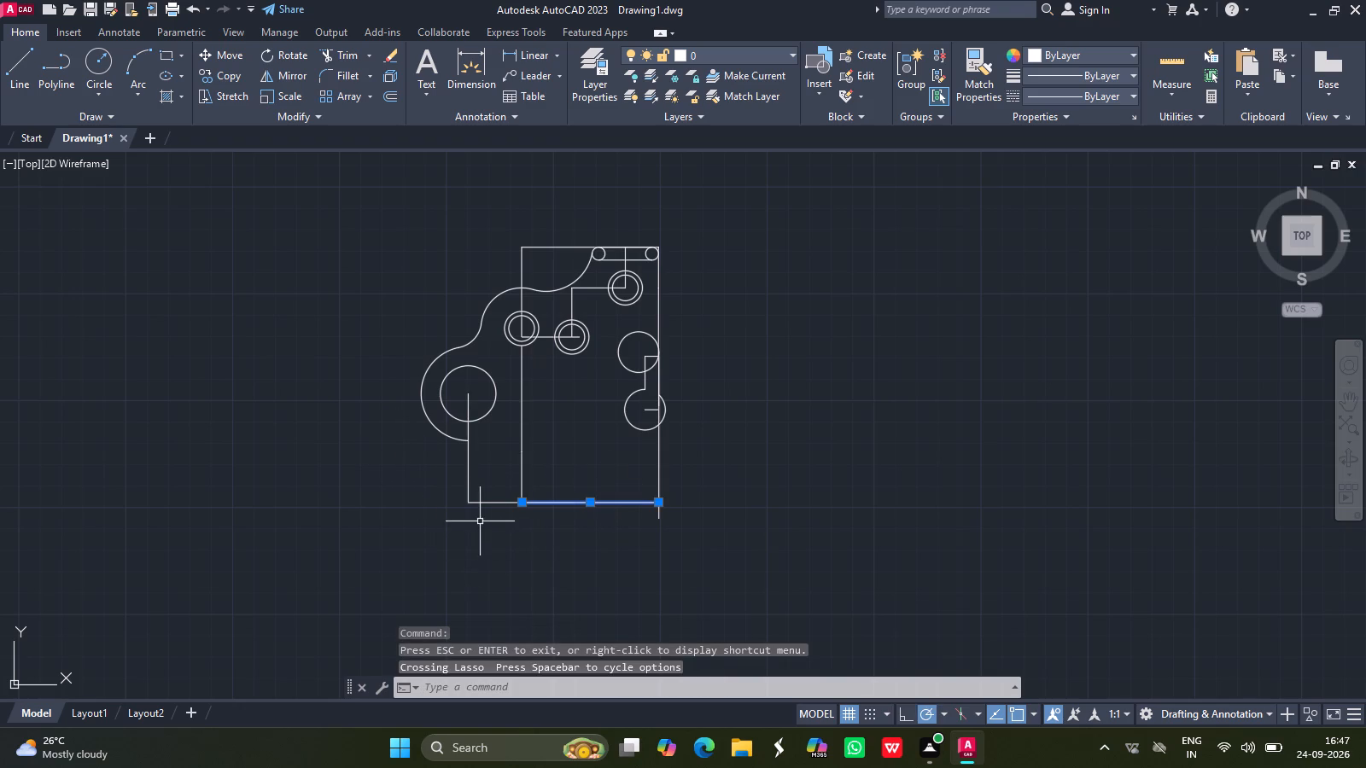
{"action": "left_click_drag", "start_coordinate": [480, 521], "coordinate": [468, 411]}
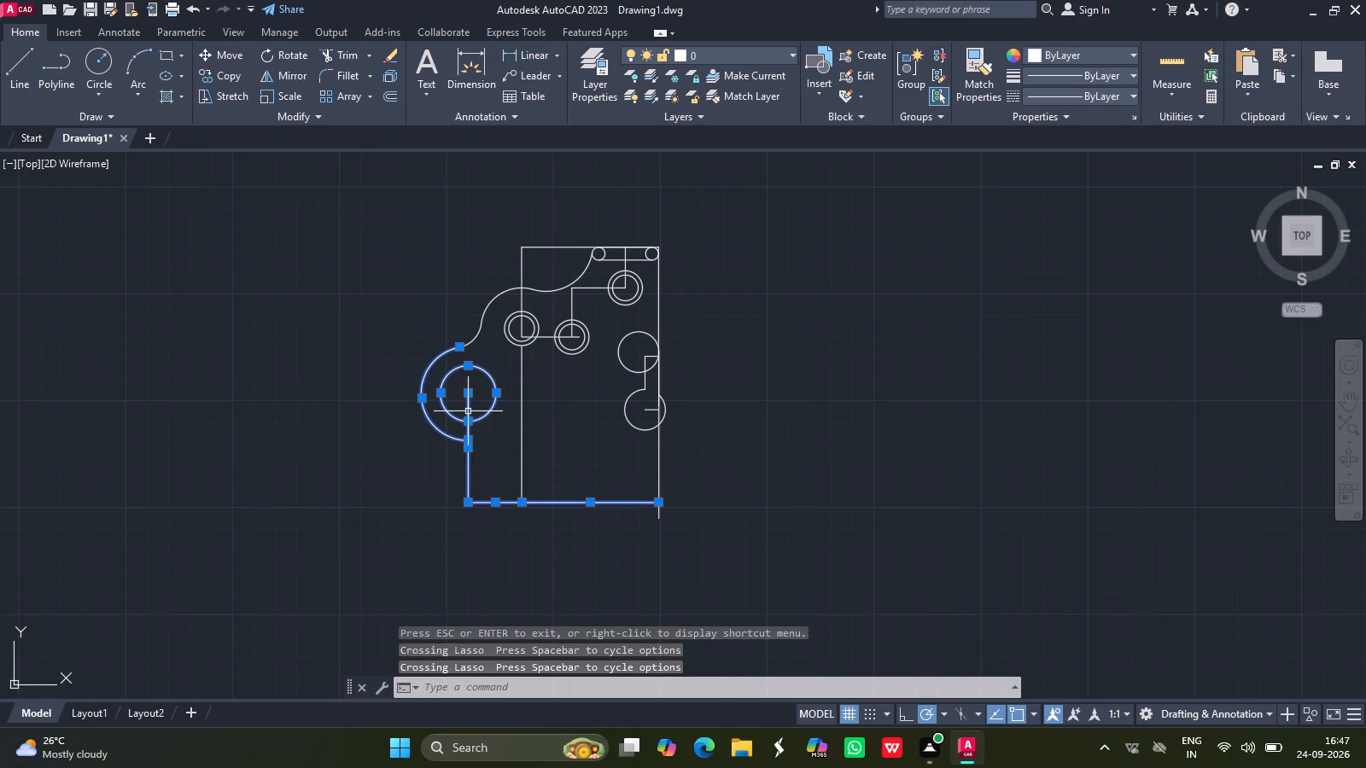
{"action": "type", "text": "move"}
{"action": "key", "text": "Return"}
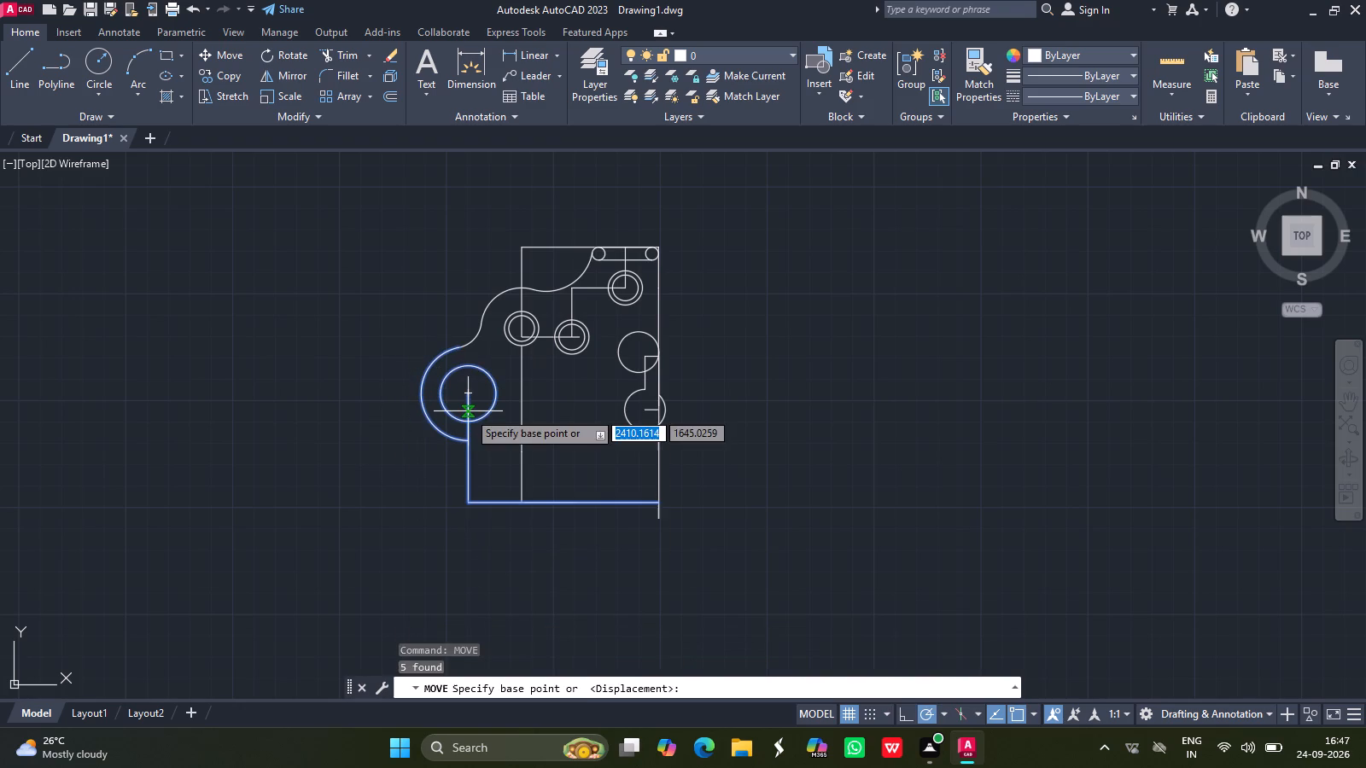
{"action": "left_click_drag", "start_coordinate": [658, 504], "coordinate": [658, 514]}
{"action": "left_click_drag", "start_coordinate": [658, 514], "coordinate": [597, 604]}
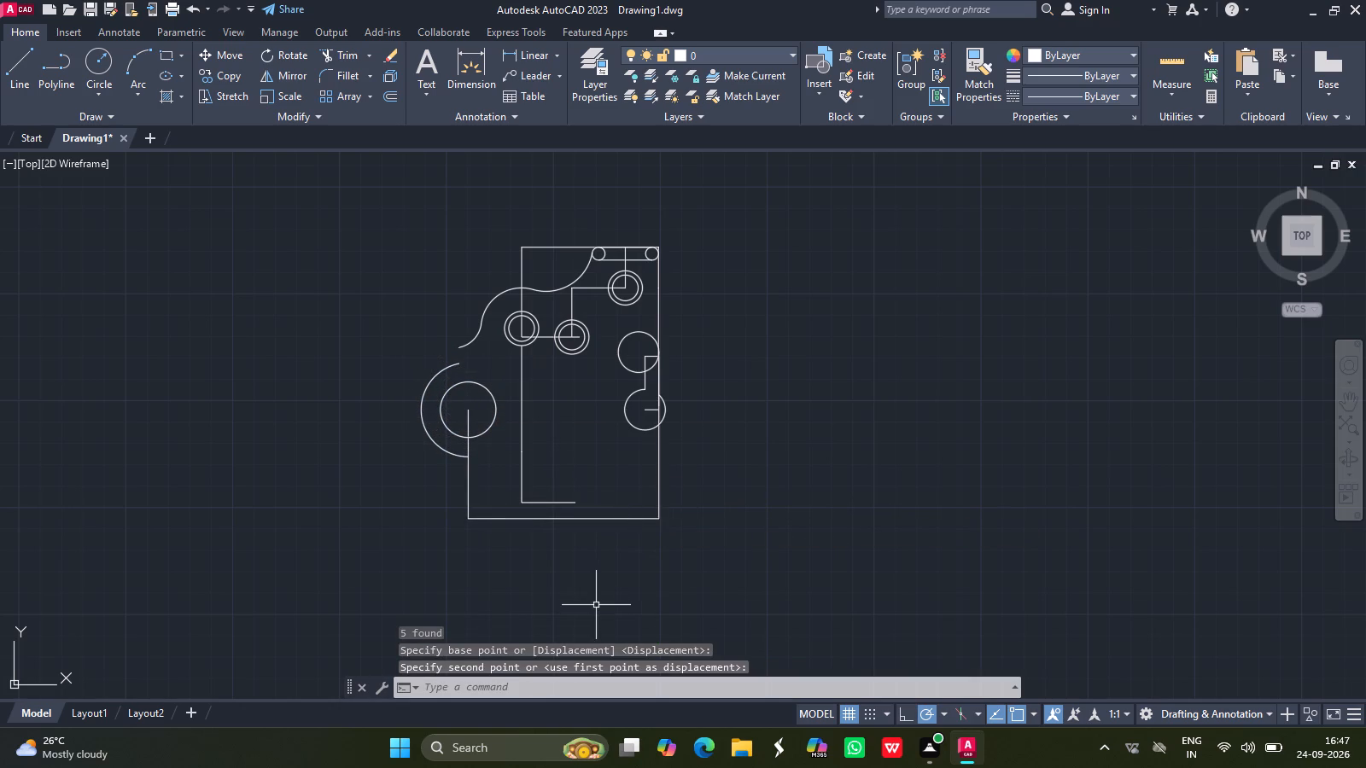
Erase the small fillet arc between the upper-left lobe and the large left lobe.
{"action": "left_click_drag", "start_coordinate": [597, 604], "coordinate": [555, 549]}
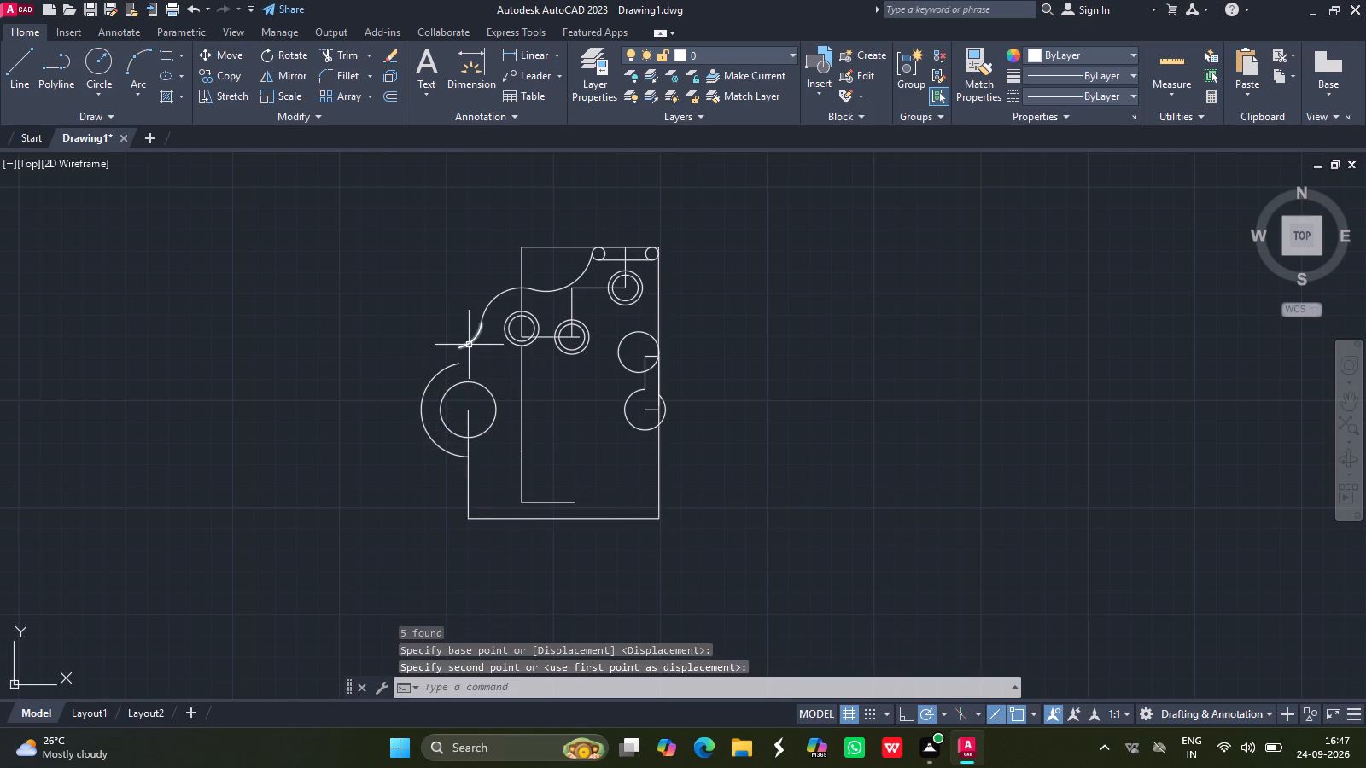
{"action": "left_click", "coordinate": [469, 344]}
{"action": "key", "text": "Delete"}
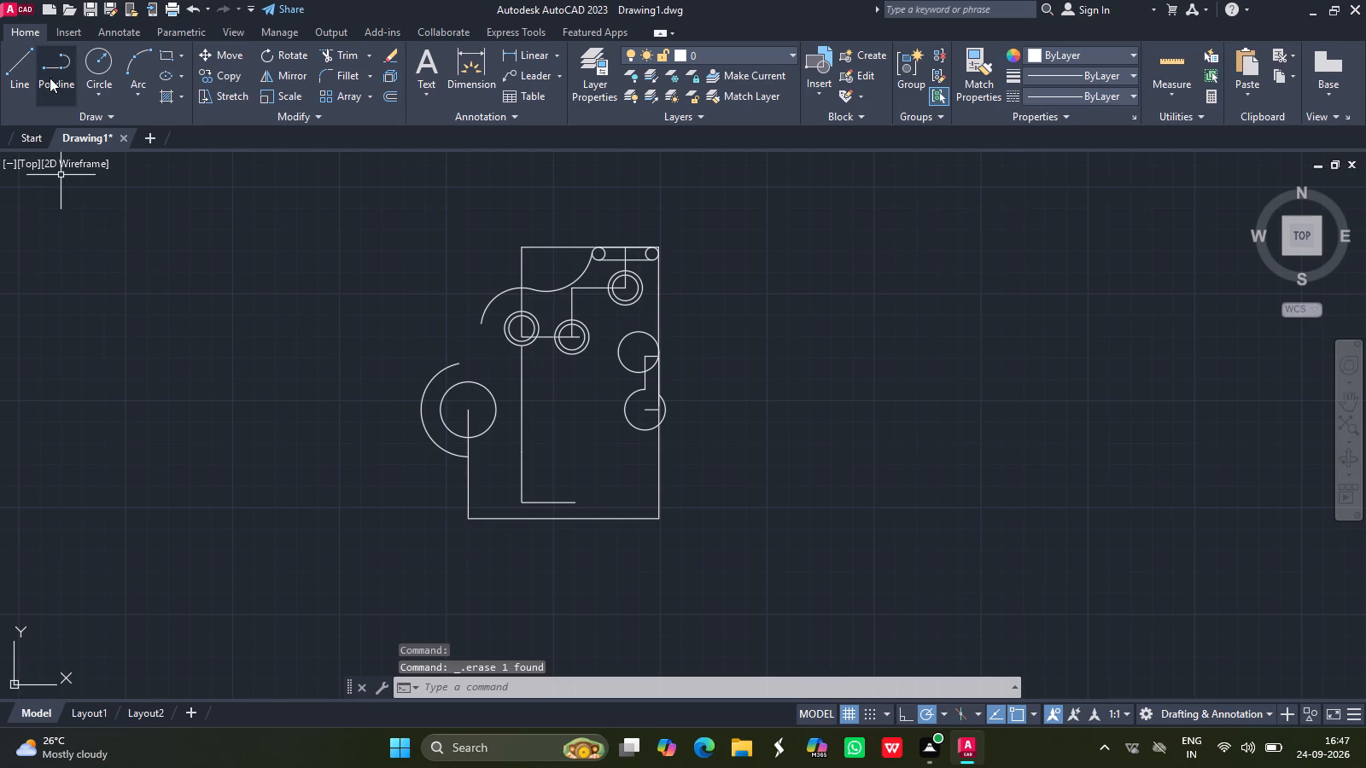
Draw a radius 22 circle centred on the large left circle.
{"action": "left_click", "coordinate": [95, 61]}
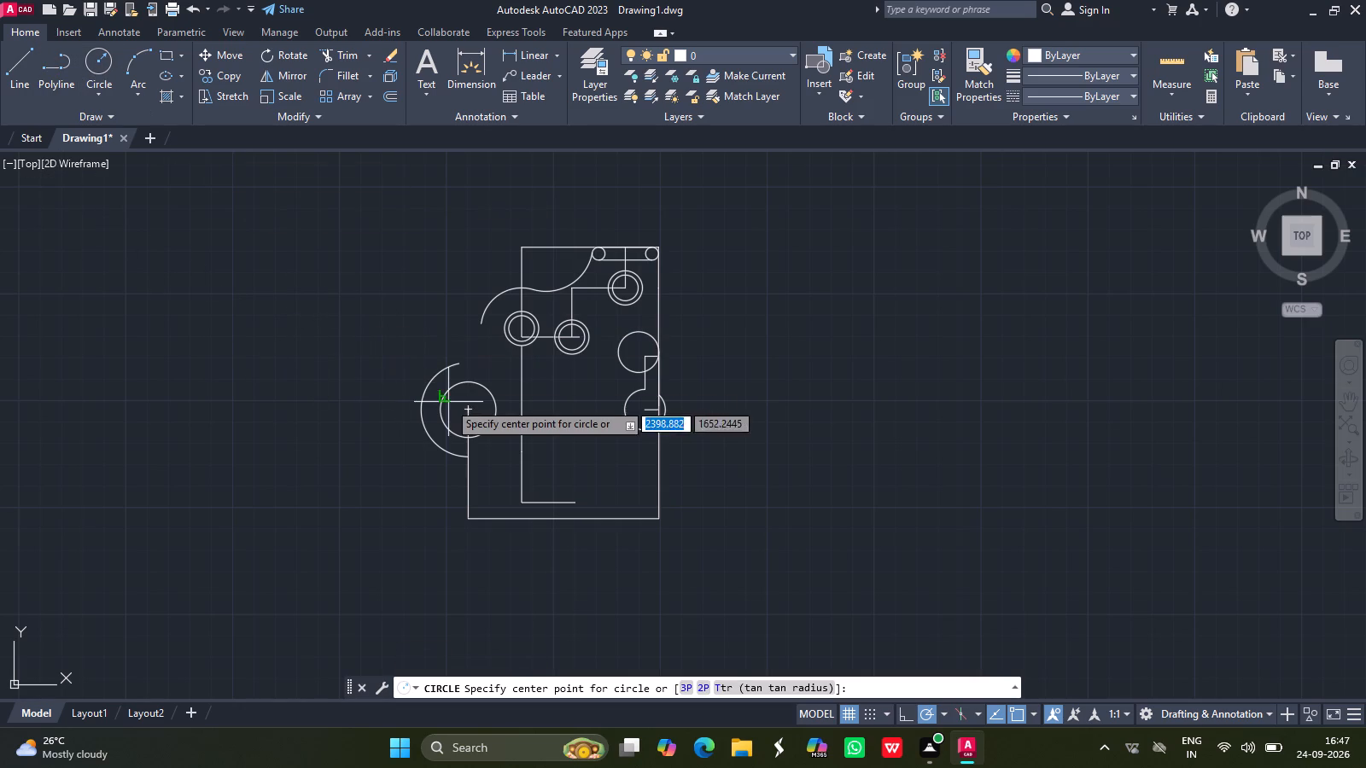
{"action": "left_click_drag", "start_coordinate": [466, 406], "coordinate": [452, 362]}
{"action": "type", "text": "22"}
{"action": "key", "text": "Return"}
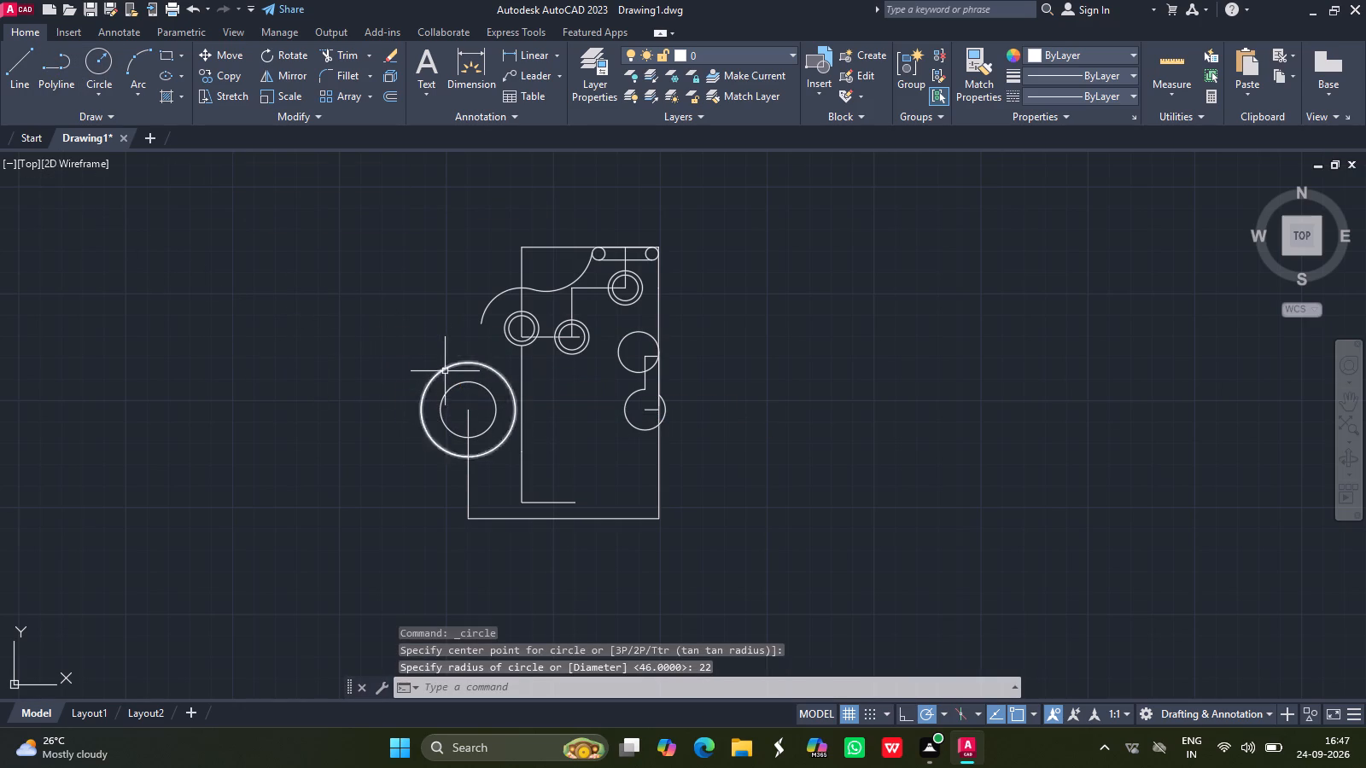
Fillet the radius 22 circle and the upper-left lobe arc with radius 13.
{"action": "left_click", "coordinate": [341, 69]}
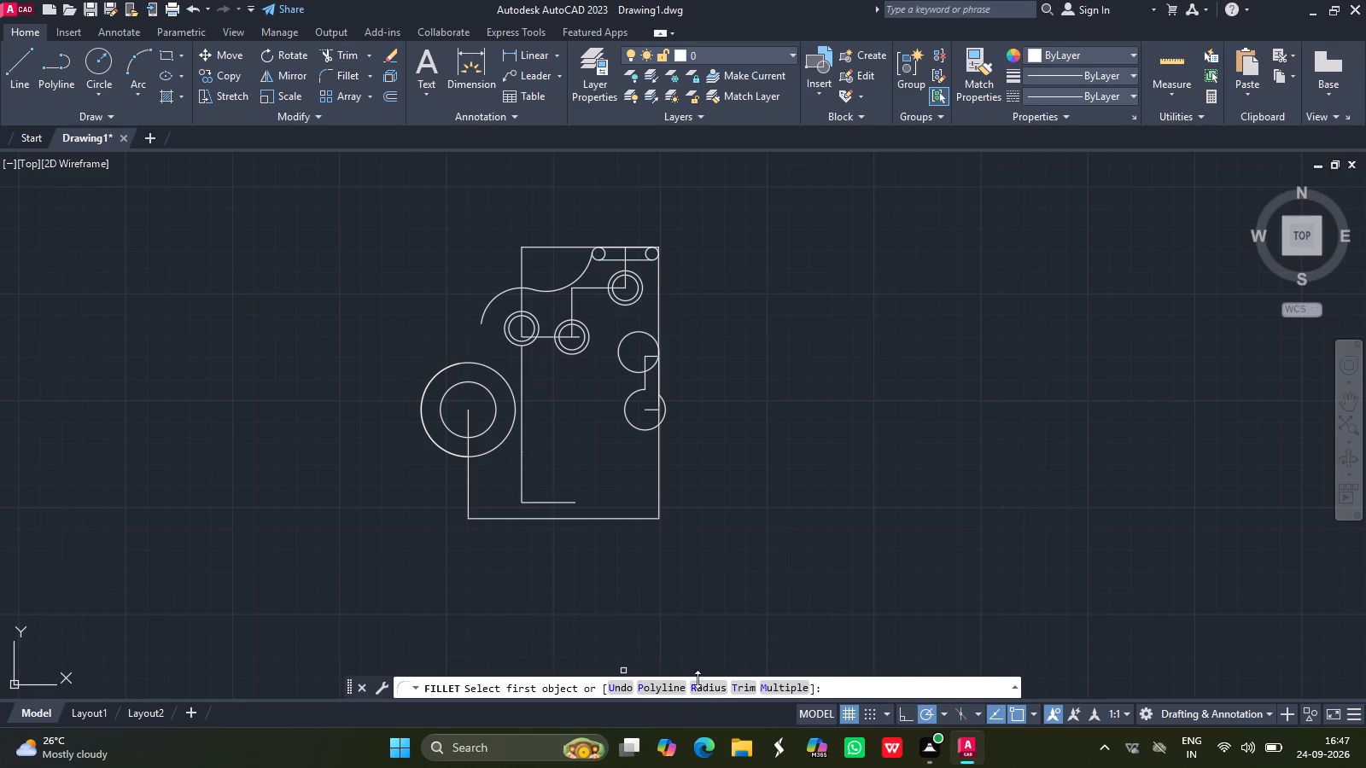
{"action": "left_click", "coordinate": [712, 689]}
{"action": "type", "text": "13"}
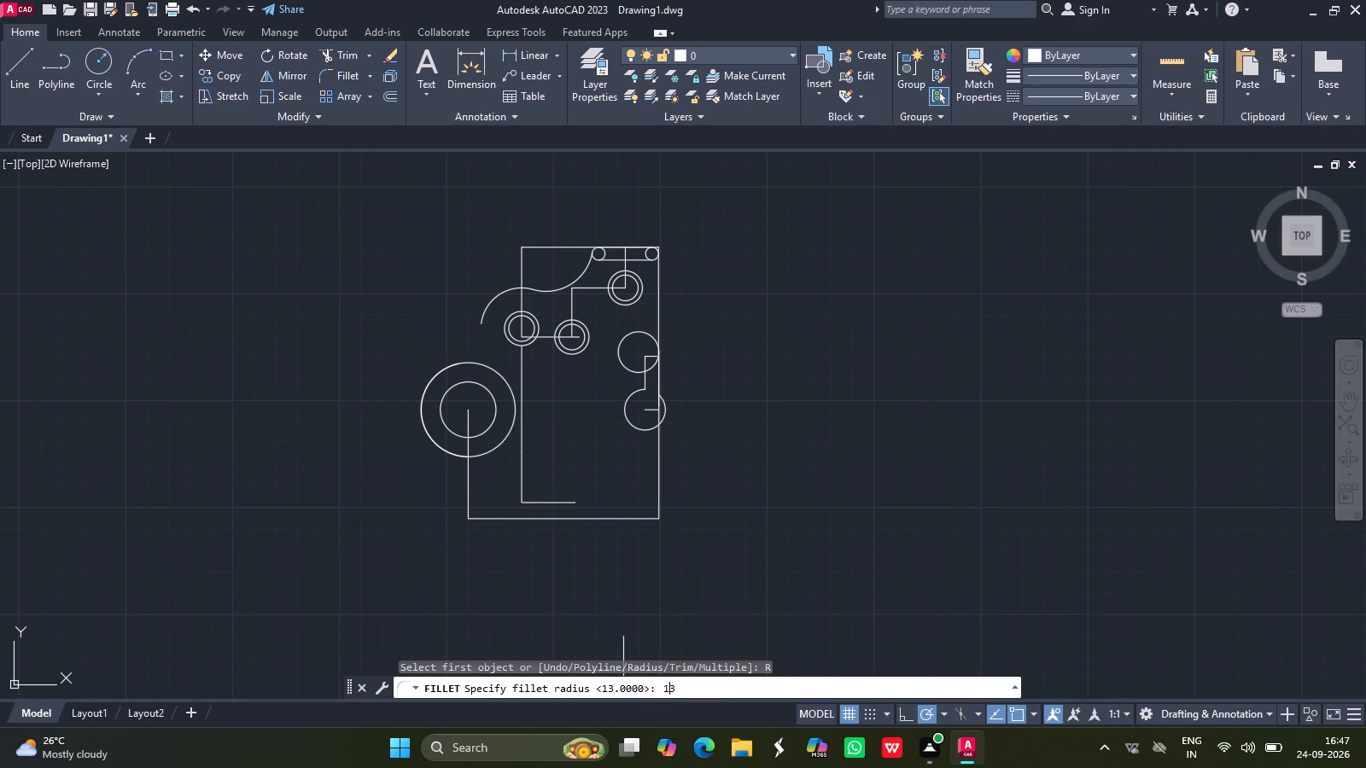
{"action": "key", "text": "Return"}
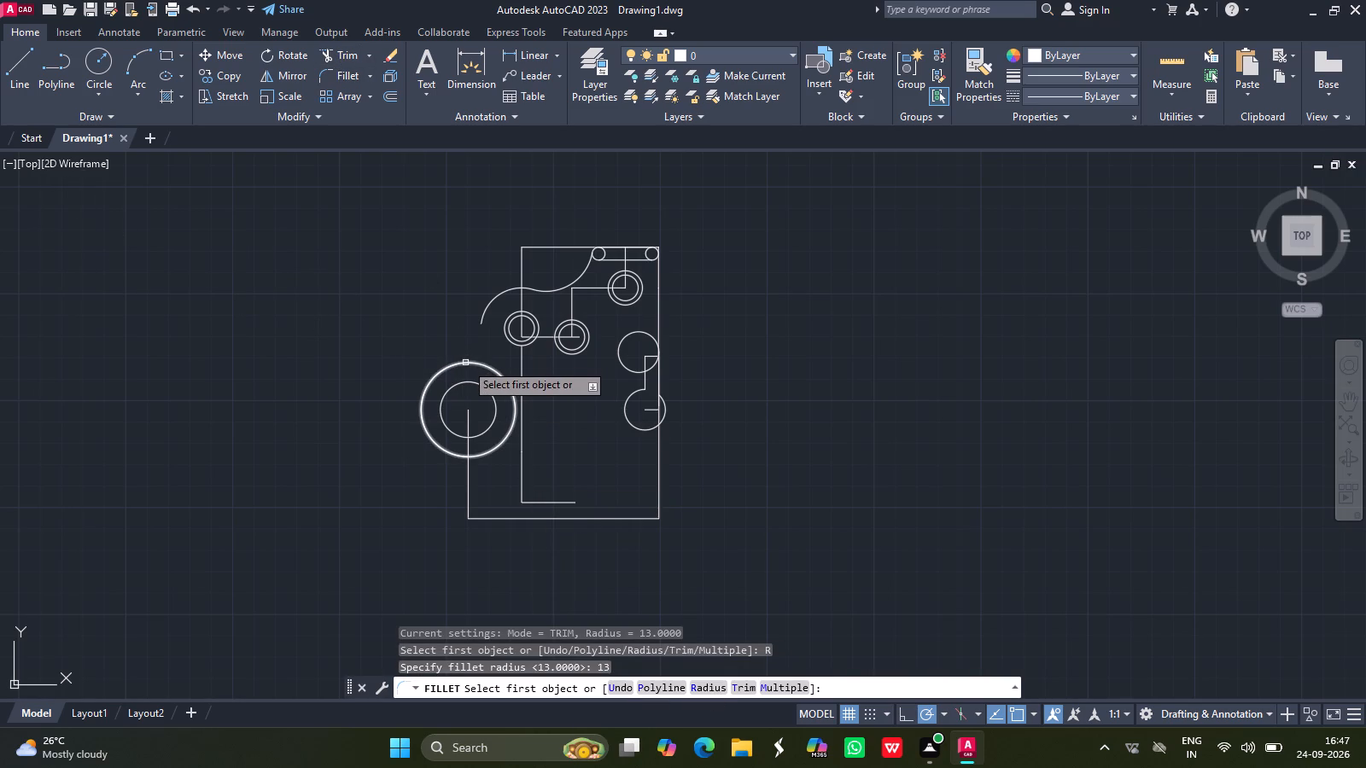
{"action": "left_click_drag", "start_coordinate": [465, 363], "coordinate": [481, 322]}
{"action": "left_click_drag", "start_coordinate": [481, 322], "coordinate": [473, 327]}
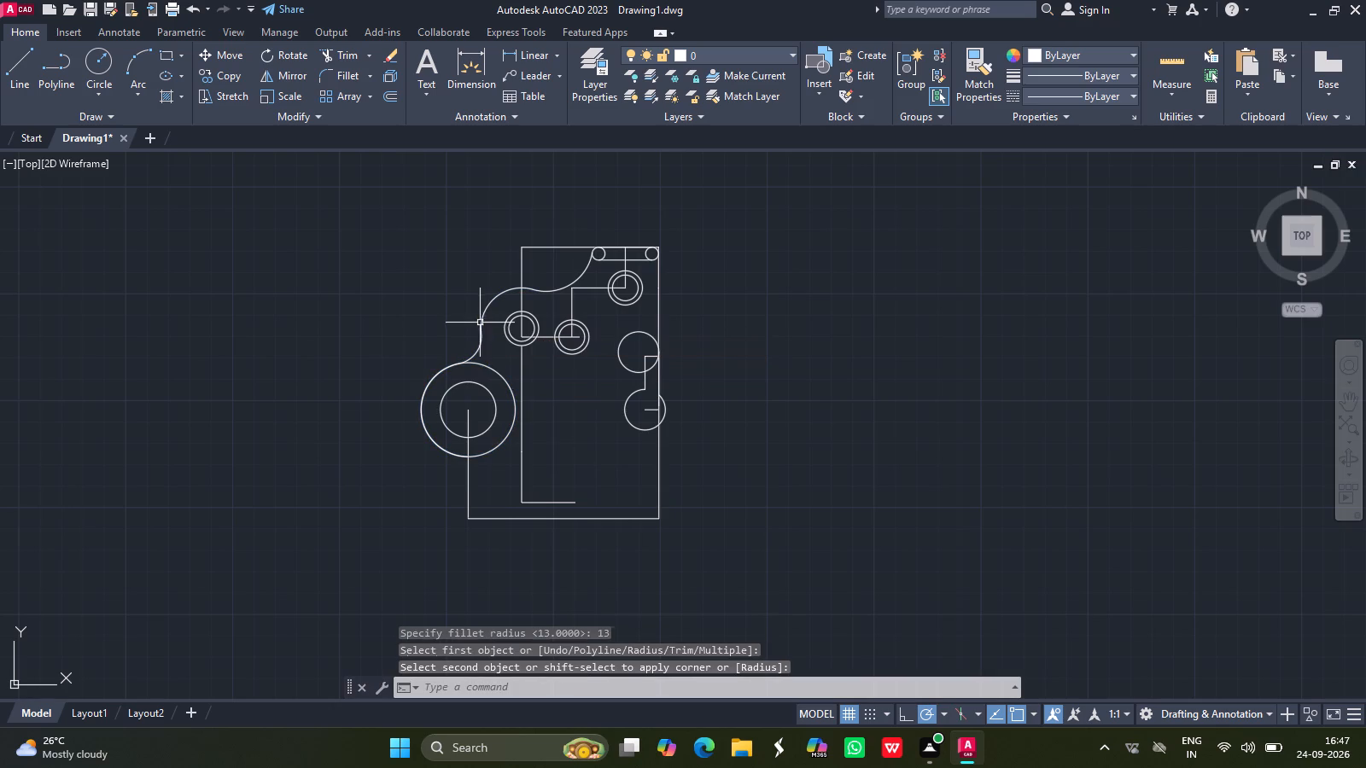
{"action": "left_click_drag", "start_coordinate": [473, 327], "coordinate": [338, 420]}
{"action": "key", "text": "Escape"}
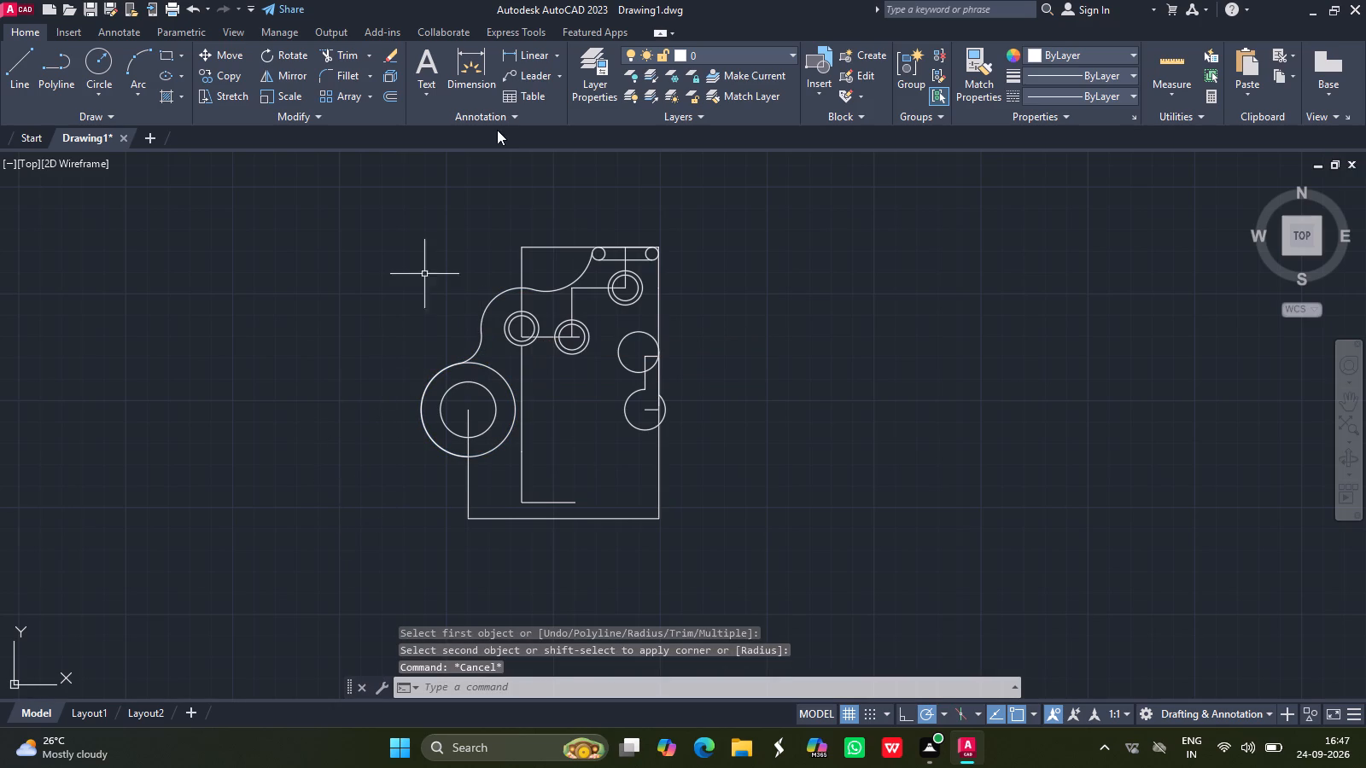
Trim away the inner right-hand portion of the radius 22 circle between the fillet and the left vertical.
{"action": "left_click", "coordinate": [336, 58]}
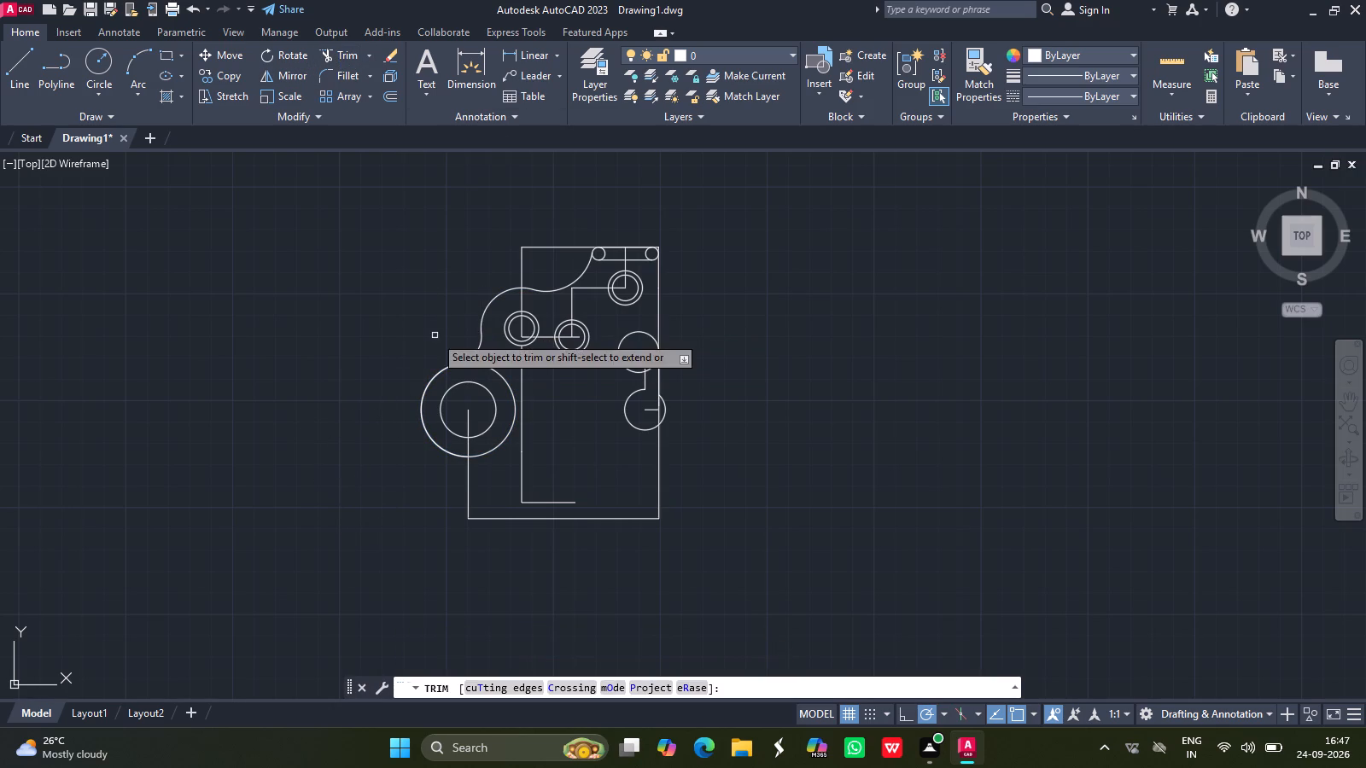
{"action": "left_click", "coordinate": [494, 373]}
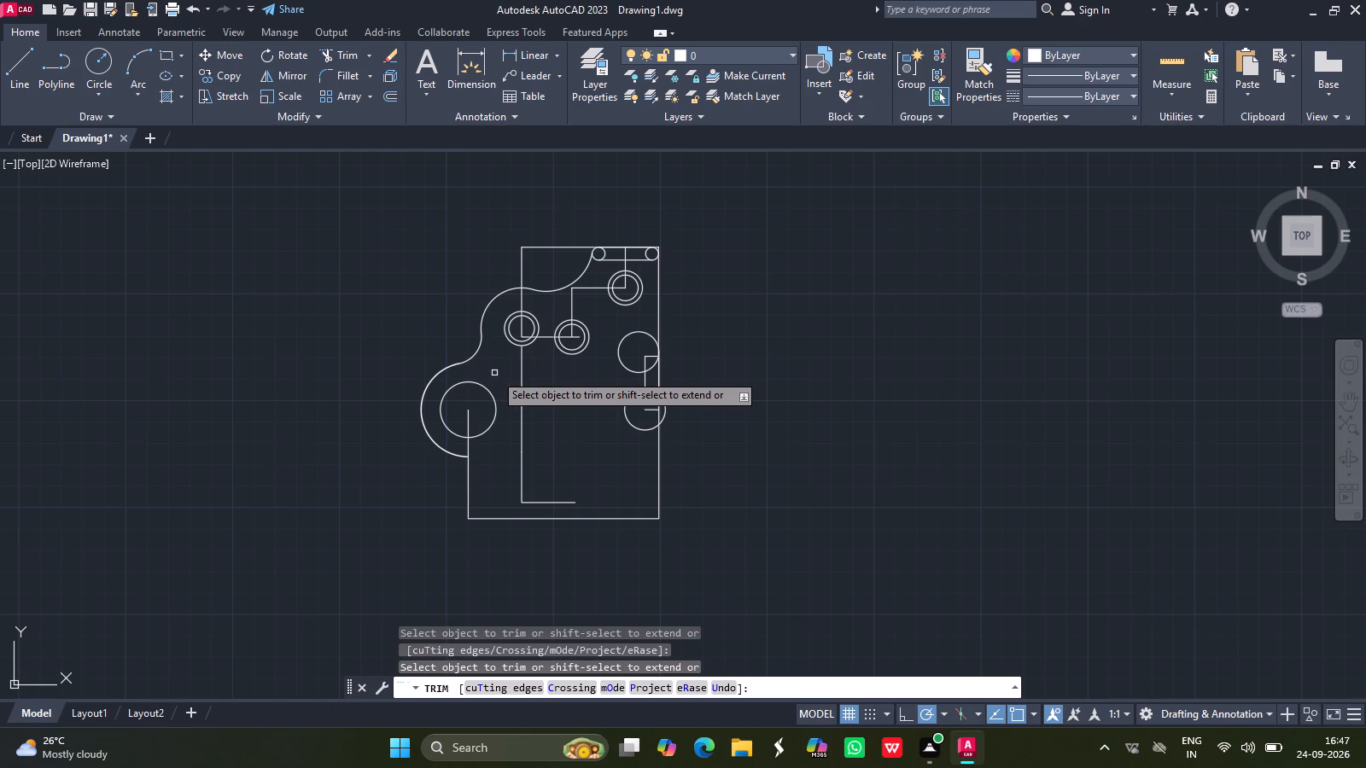
{"action": "key", "text": "Return"}
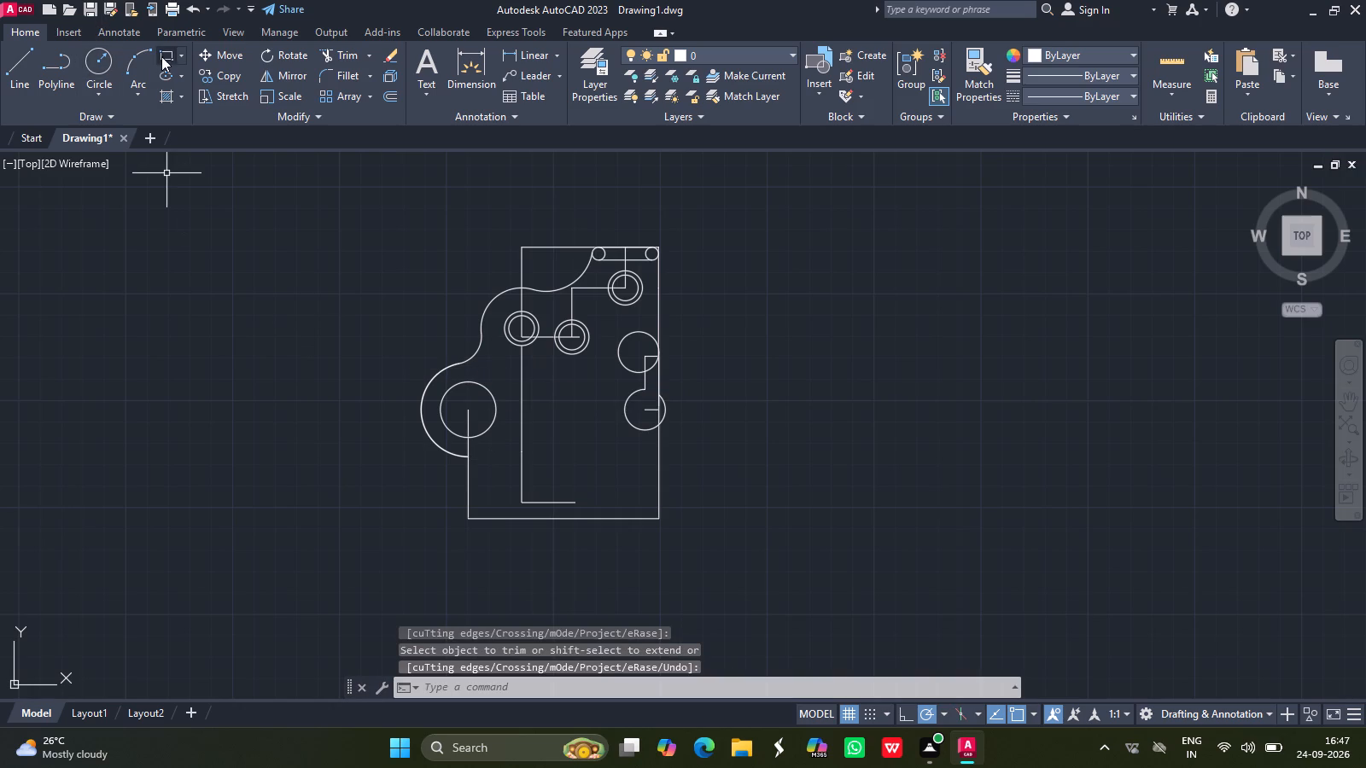
Draw a radius 46 circle centred on the leftmost pair of small concentric circles.
{"action": "left_click", "coordinate": [98, 59]}
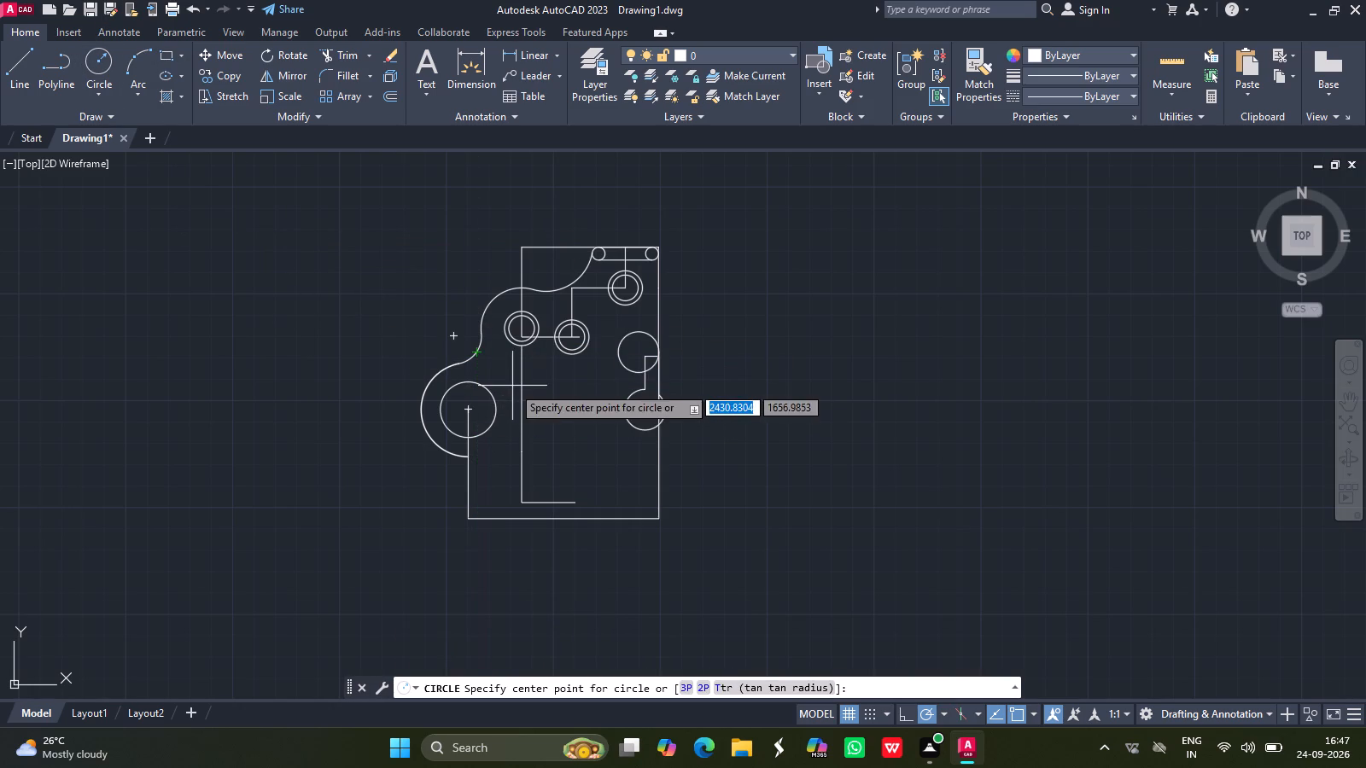
{"action": "left_click_drag", "start_coordinate": [524, 327], "coordinate": [470, 290]}
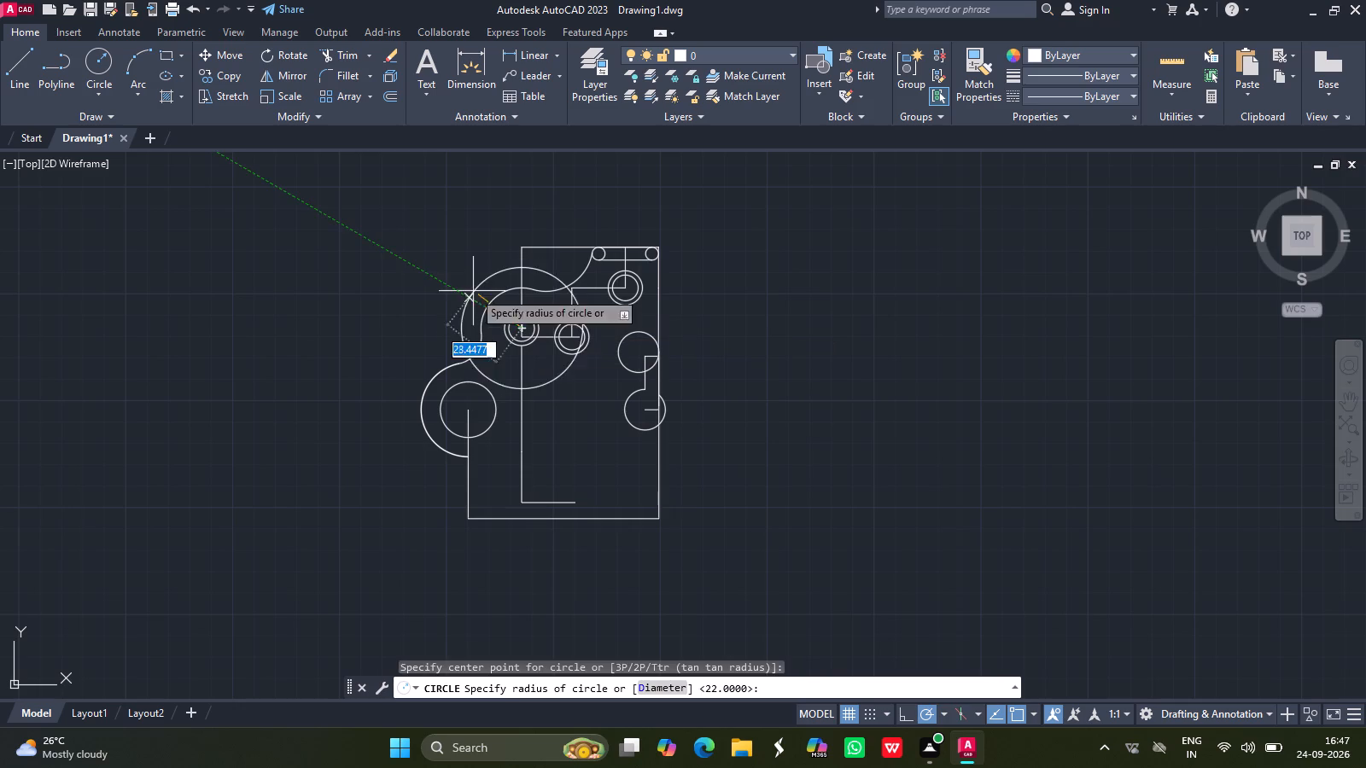
{"action": "left_click_drag", "start_coordinate": [470, 290], "coordinate": [452, 277]}
{"action": "type", "text": "46"}
{"action": "key", "text": "Return"}
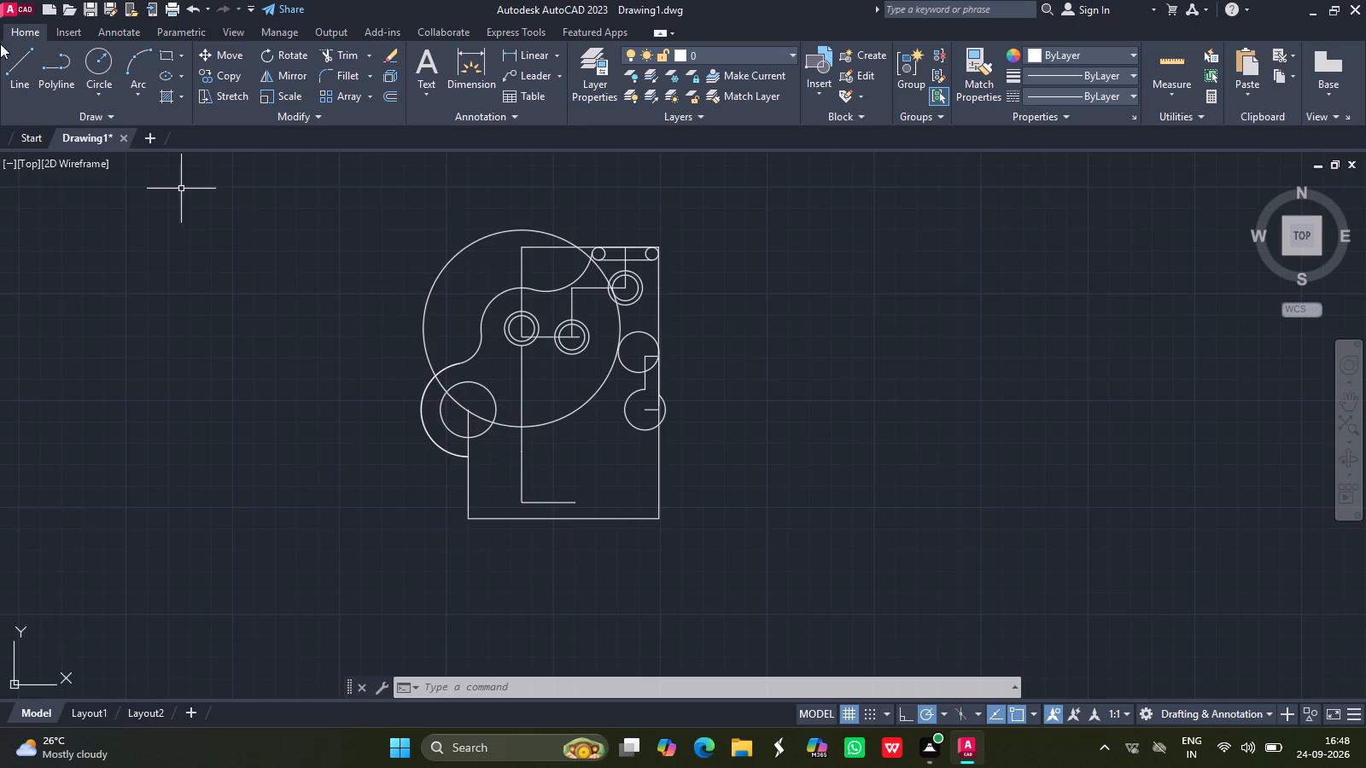
Measure the vertical distance from the profile's top-right corner to the level of the upper-right concentric circles.
{"action": "left_click", "coordinate": [523, 63]}
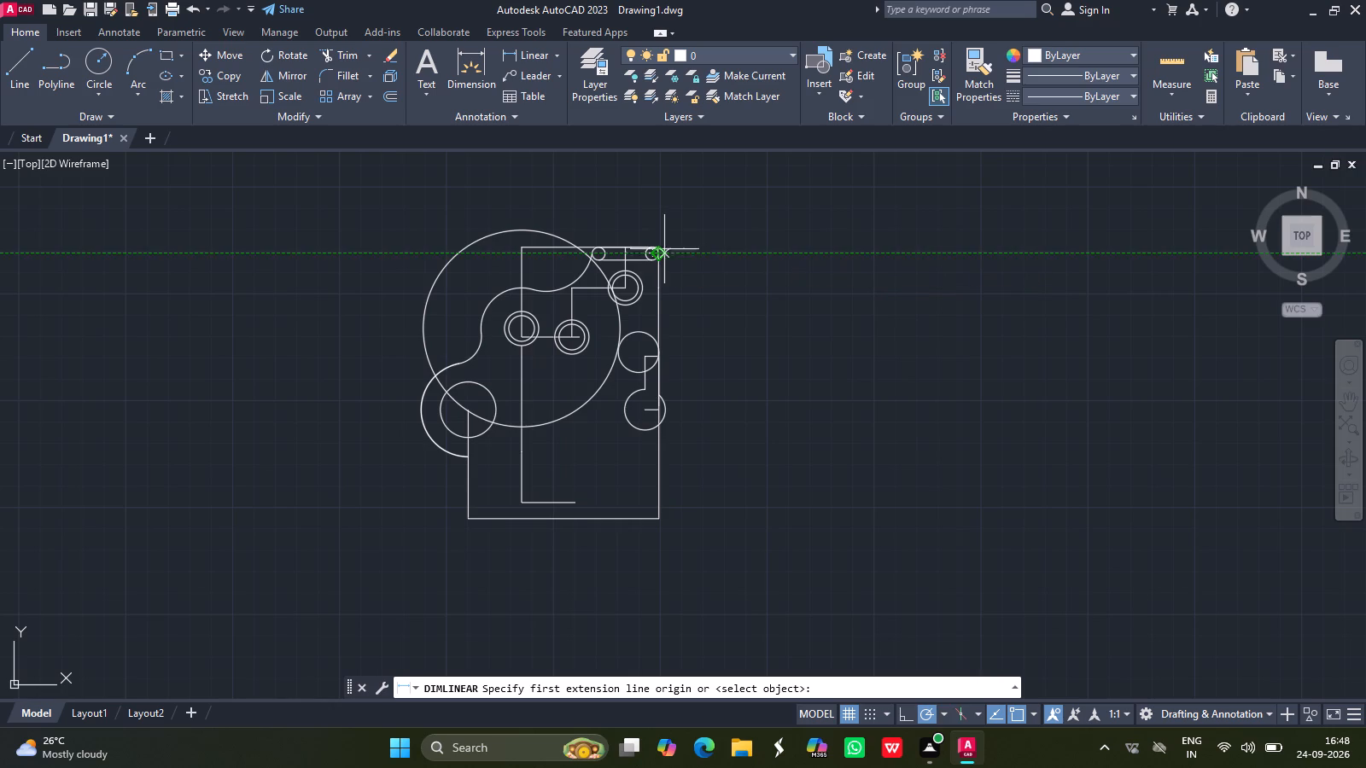
{"action": "left_click_drag", "start_coordinate": [660, 245], "coordinate": [660, 286]}
{"action": "left_click_drag", "start_coordinate": [660, 286], "coordinate": [703, 292]}
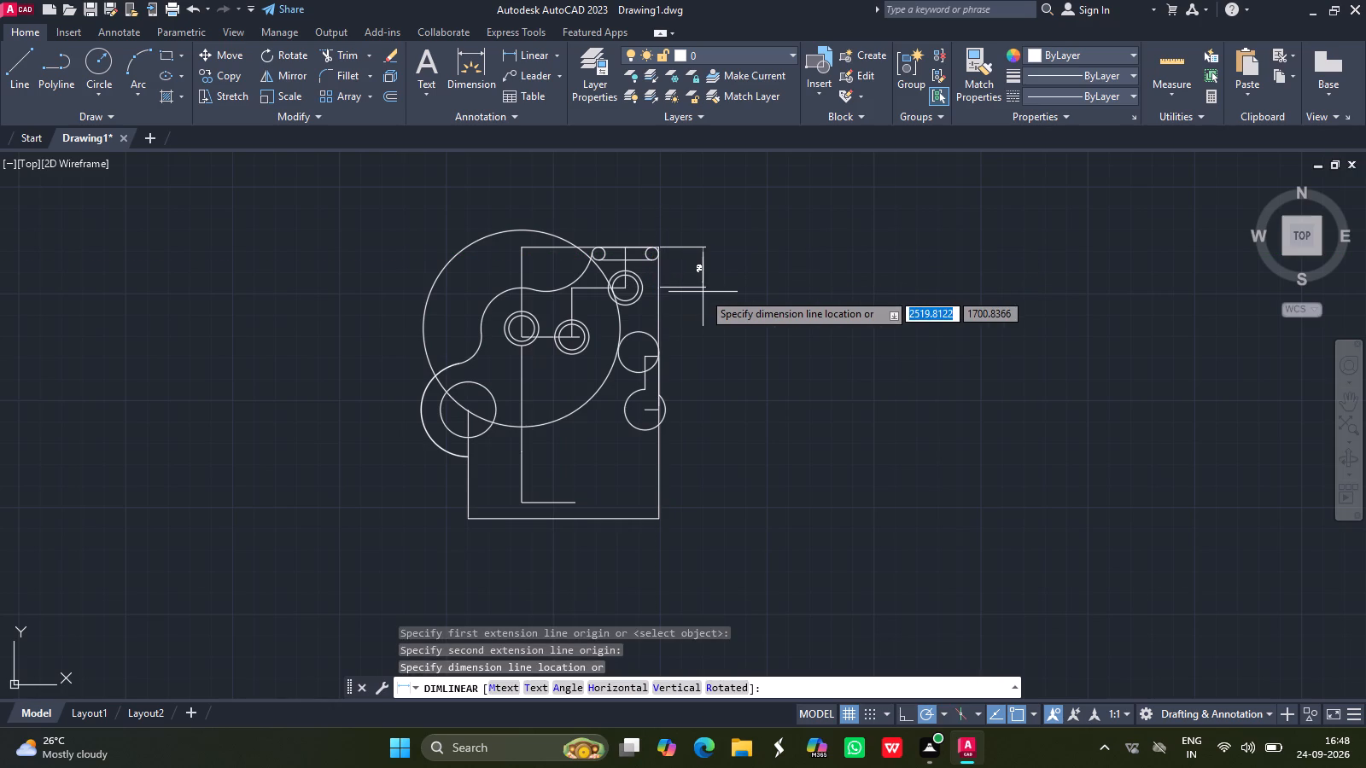
{"action": "key", "text": "Escape"}
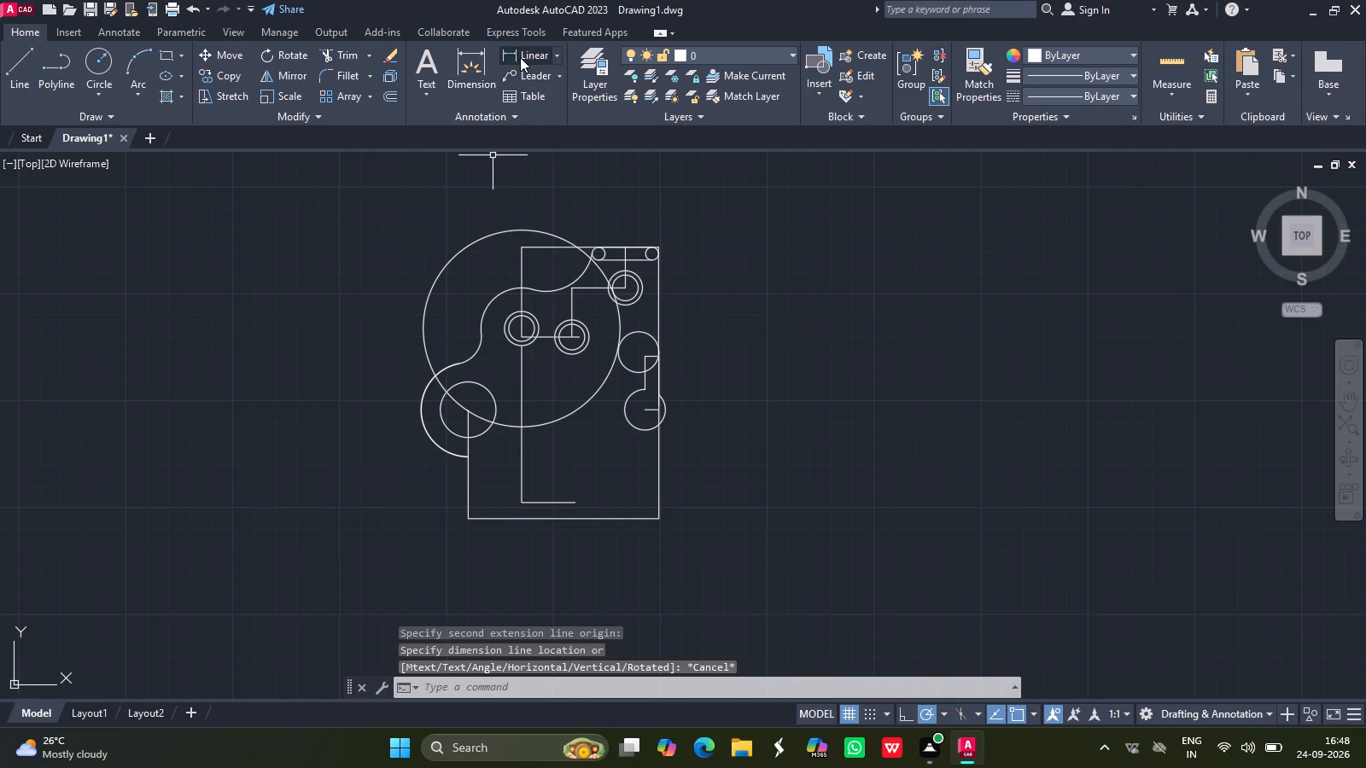
Measure the spacing along the right edge from the upper-right concentric circles' level to the arm's upper horizontal line, erasing the trial dimension.
{"action": "left_click", "coordinate": [520, 57]}
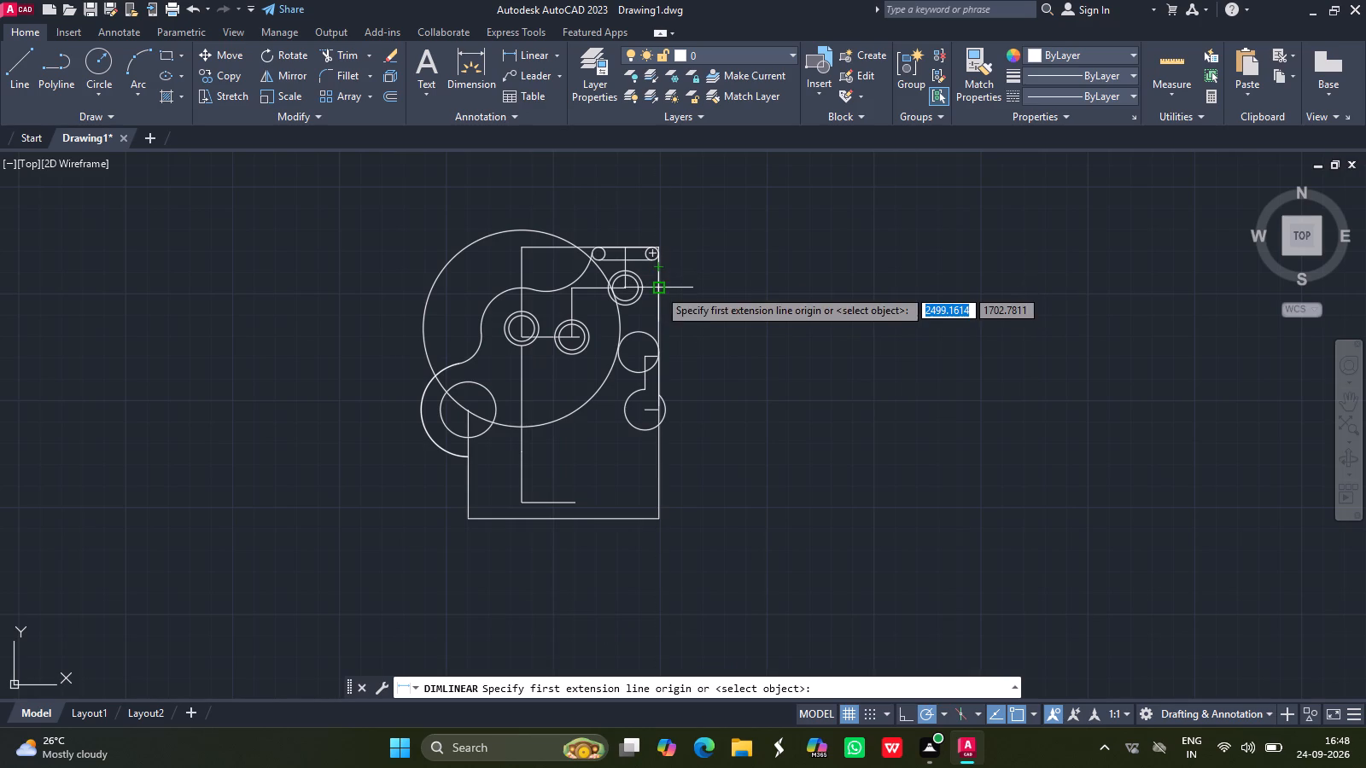
{"action": "left_click_drag", "start_coordinate": [658, 290], "coordinate": [657, 357]}
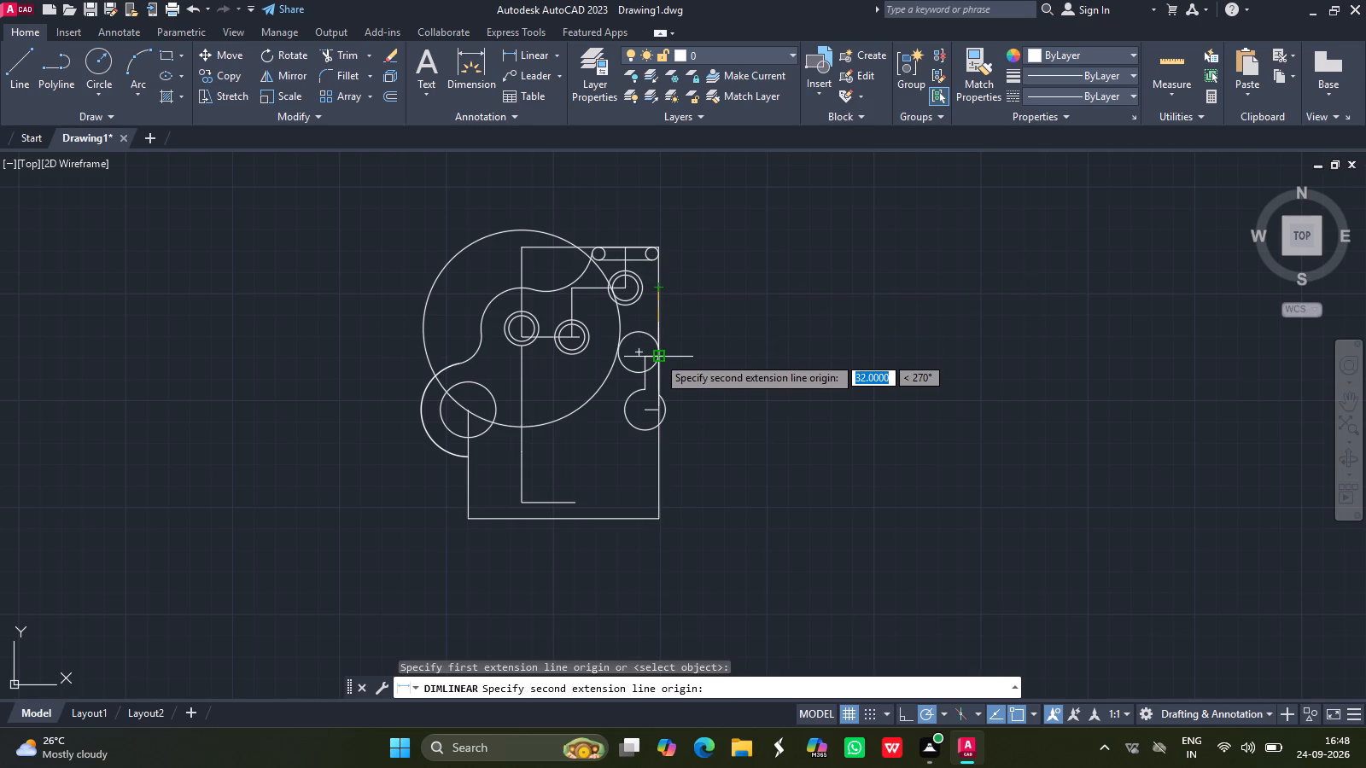
{"action": "left_click_drag", "start_coordinate": [657, 357], "coordinate": [657, 358]}
{"action": "left_click_drag", "start_coordinate": [657, 358], "coordinate": [703, 360]}
{"action": "left_click", "coordinate": [703, 360]}
{"action": "left_click", "coordinate": [702, 317]}
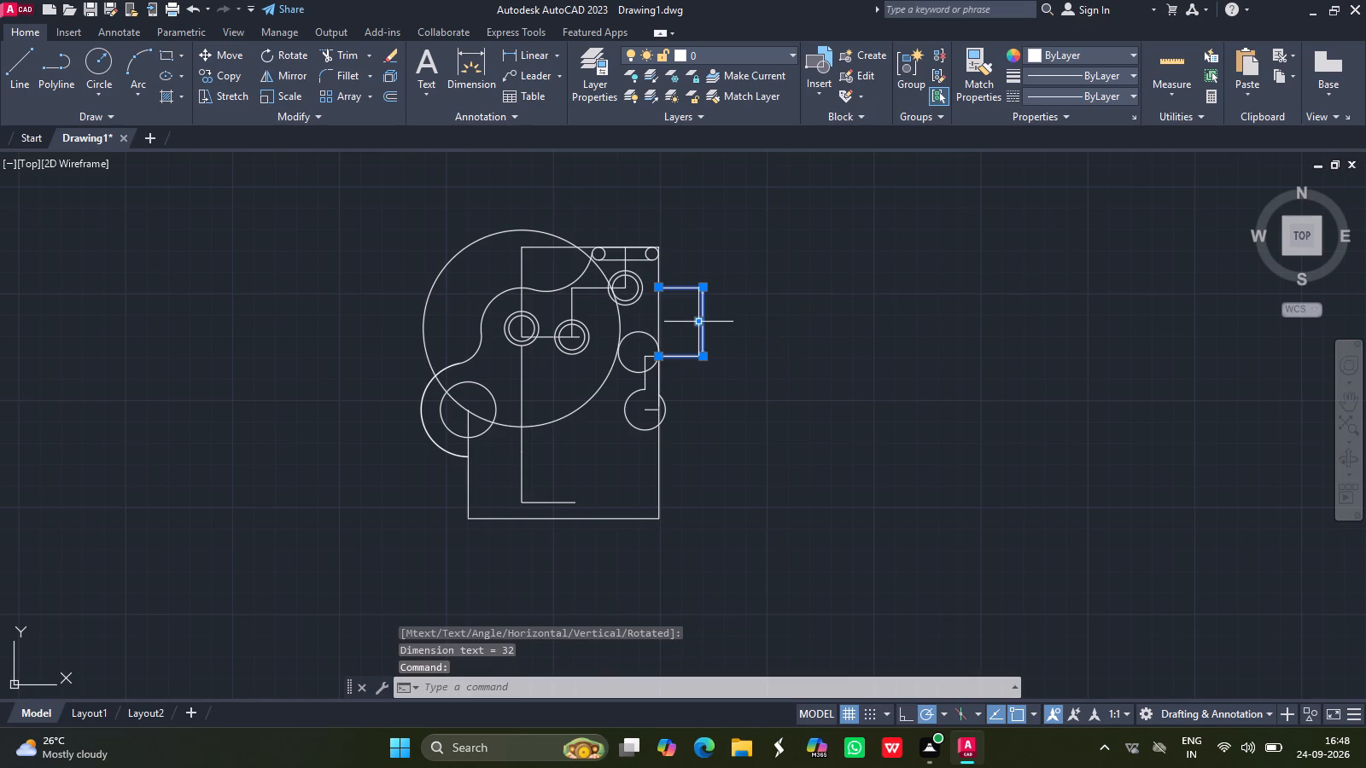
{"action": "key", "text": "Delete"}
{"action": "key", "text": "Delete"}
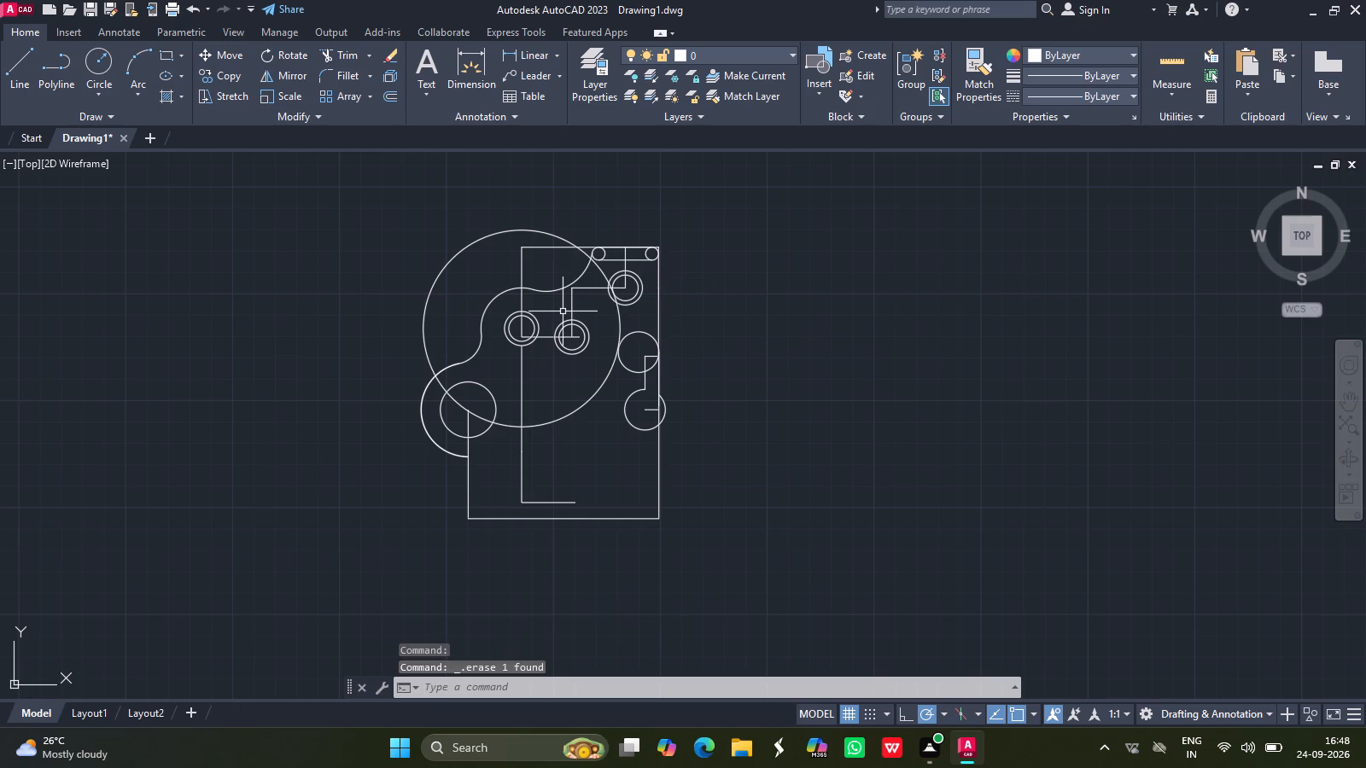
Measure the vertical distance from the arm's upper horizontal line to the centre of the lower-right circle.
{"action": "left_click", "coordinate": [524, 59]}
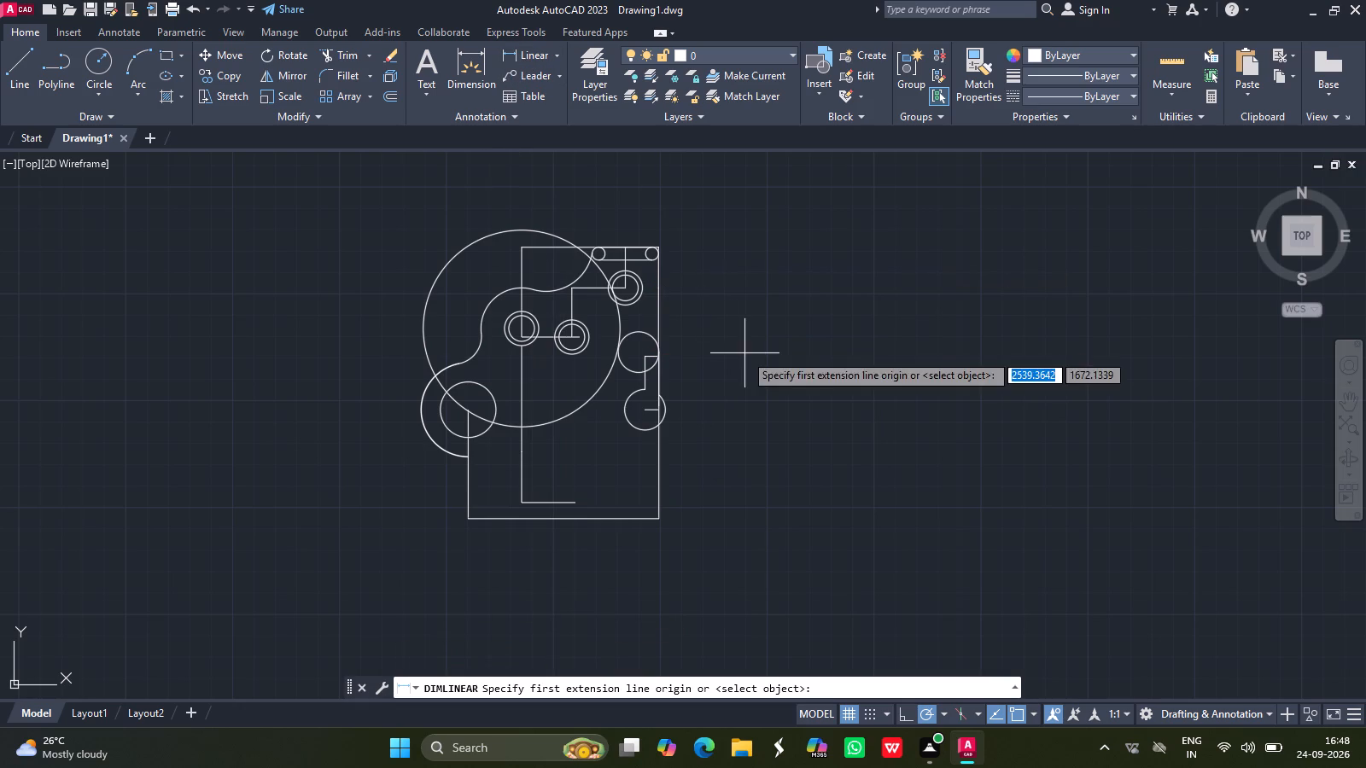
{"action": "left_click", "coordinate": [659, 360]}
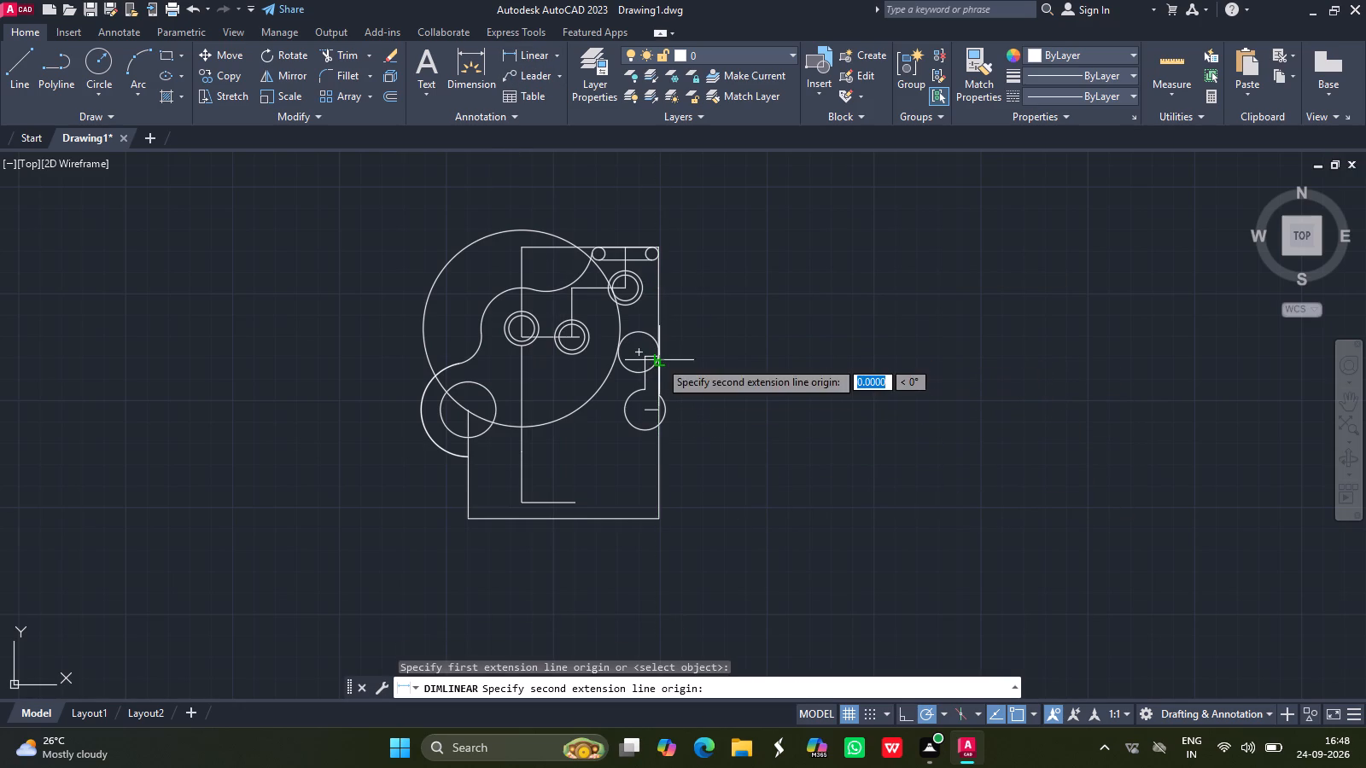
{"action": "scroll", "coordinate": [704, 439], "scroll_direction": "down", "scroll_amount": 1}
{"action": "key", "text": "Escape"}
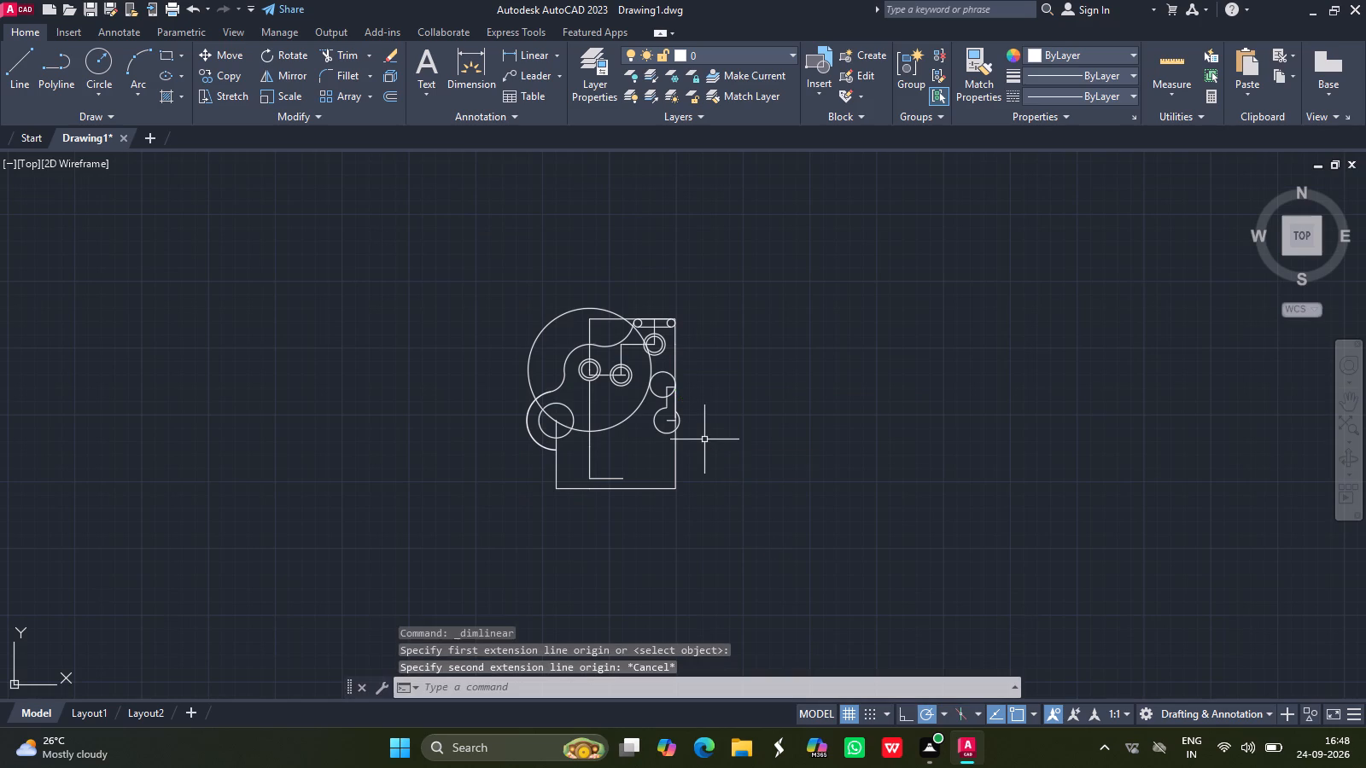
{"action": "scroll", "coordinate": [704, 439], "scroll_direction": "up", "scroll_amount": 2, "text": "ctrl"}
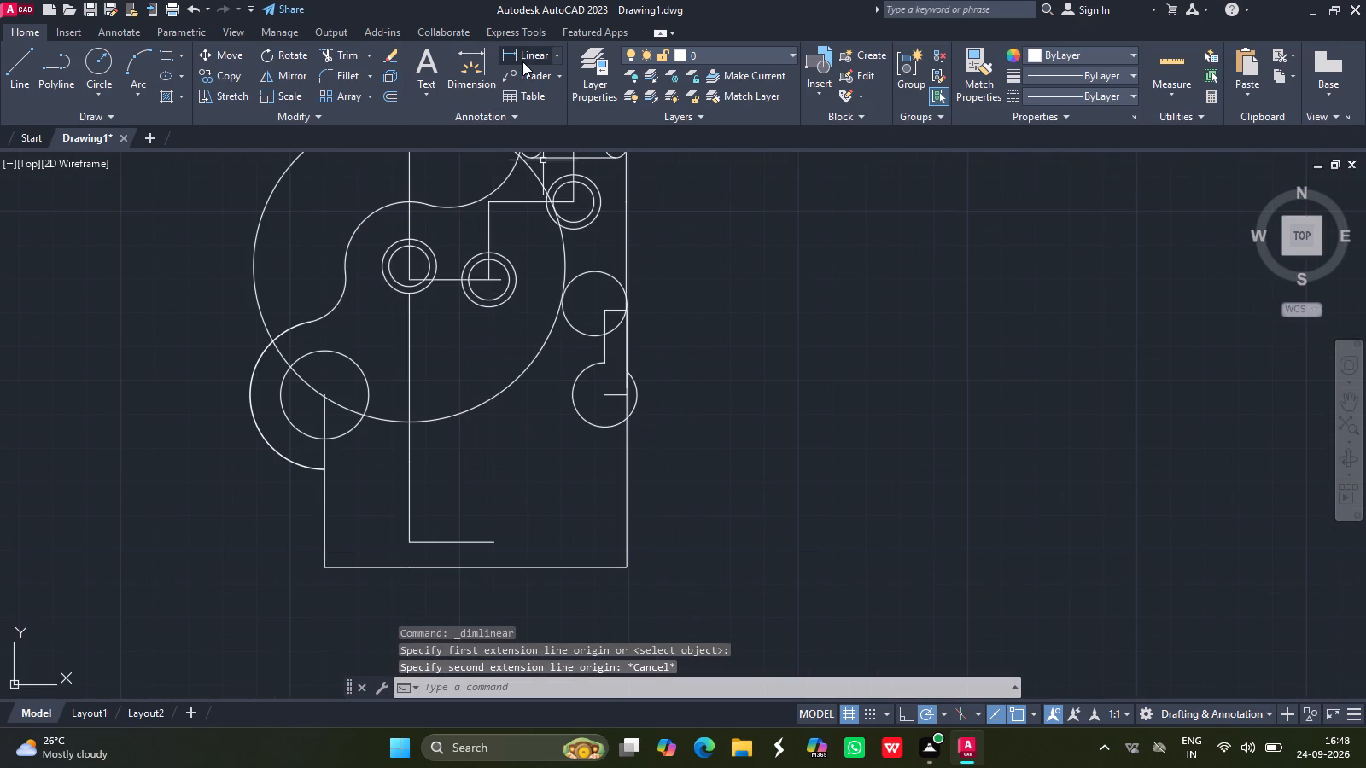
{"action": "left_click", "coordinate": [522, 61]}
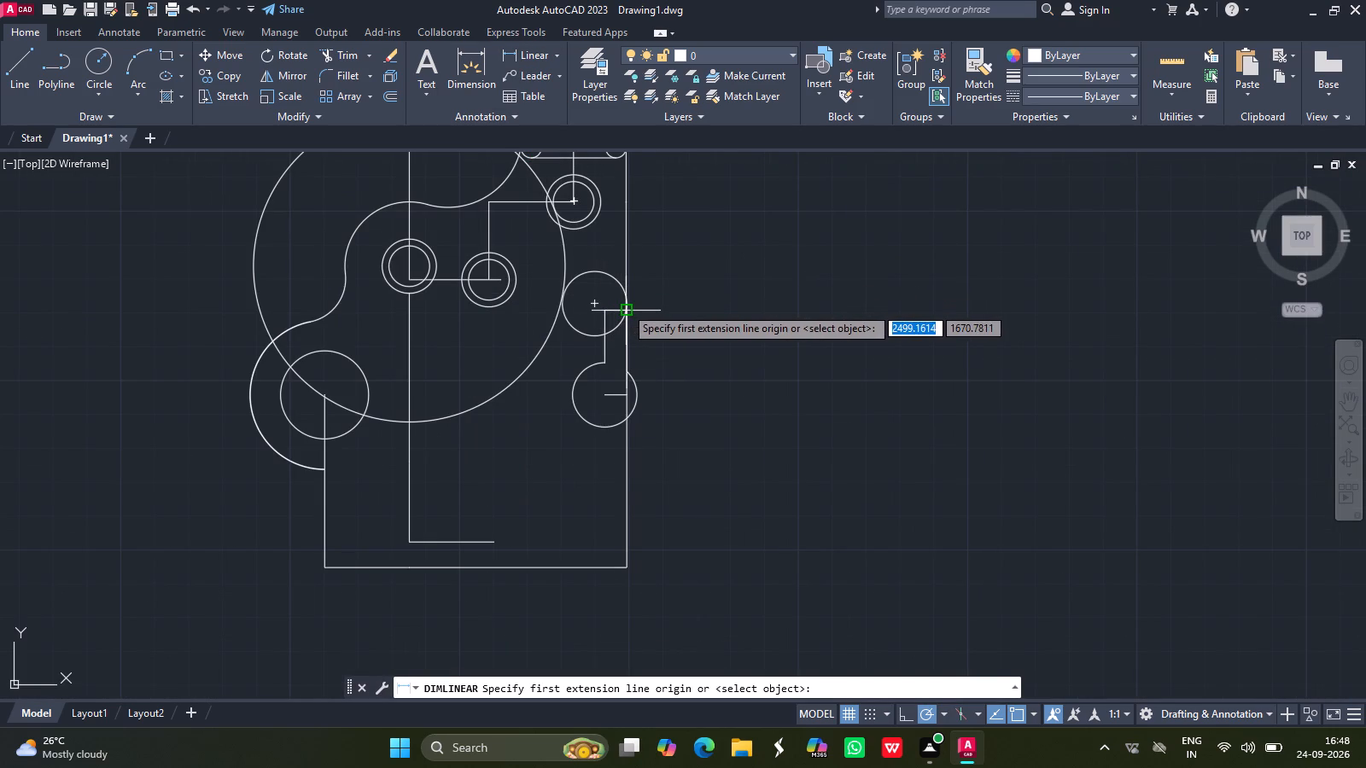
{"action": "left_click_drag", "start_coordinate": [625, 306], "coordinate": [643, 337]}
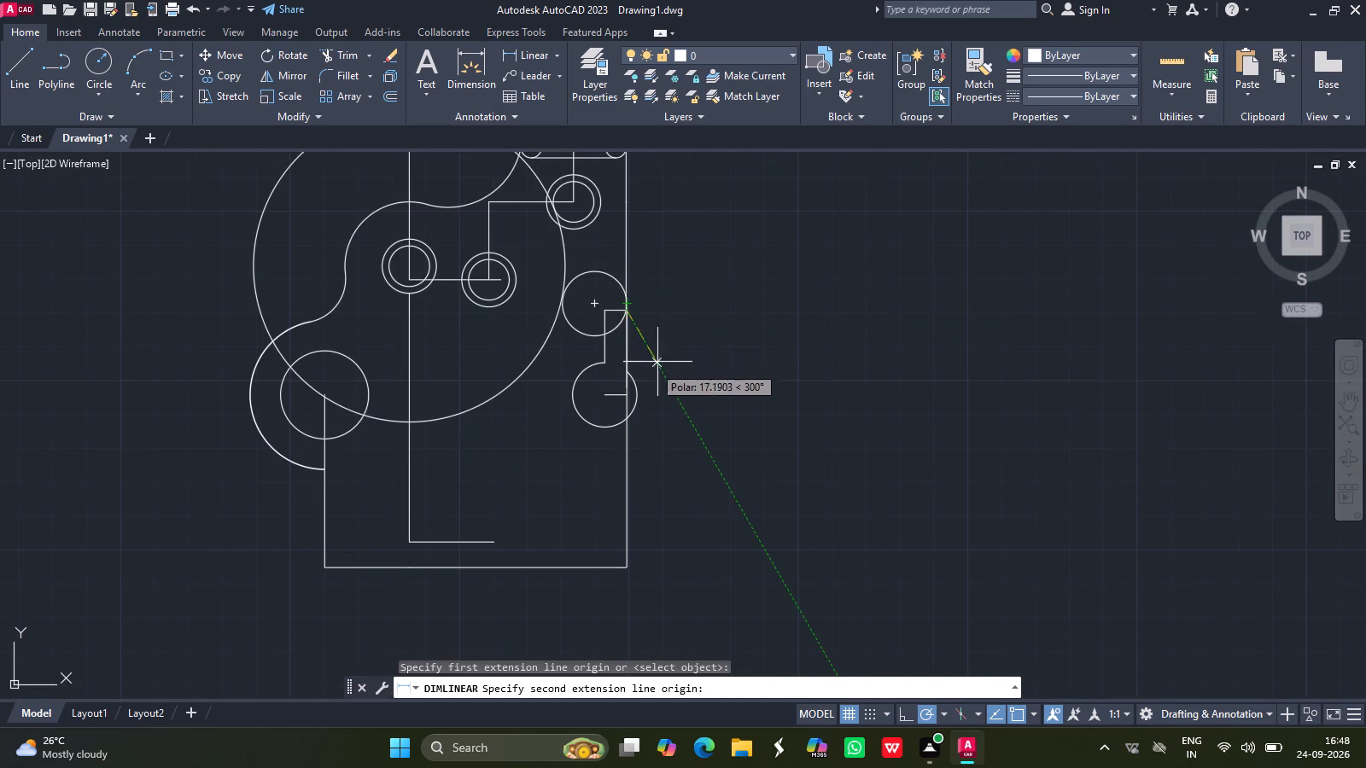
{"action": "left_click_drag", "start_coordinate": [604, 392], "coordinate": [667, 381]}
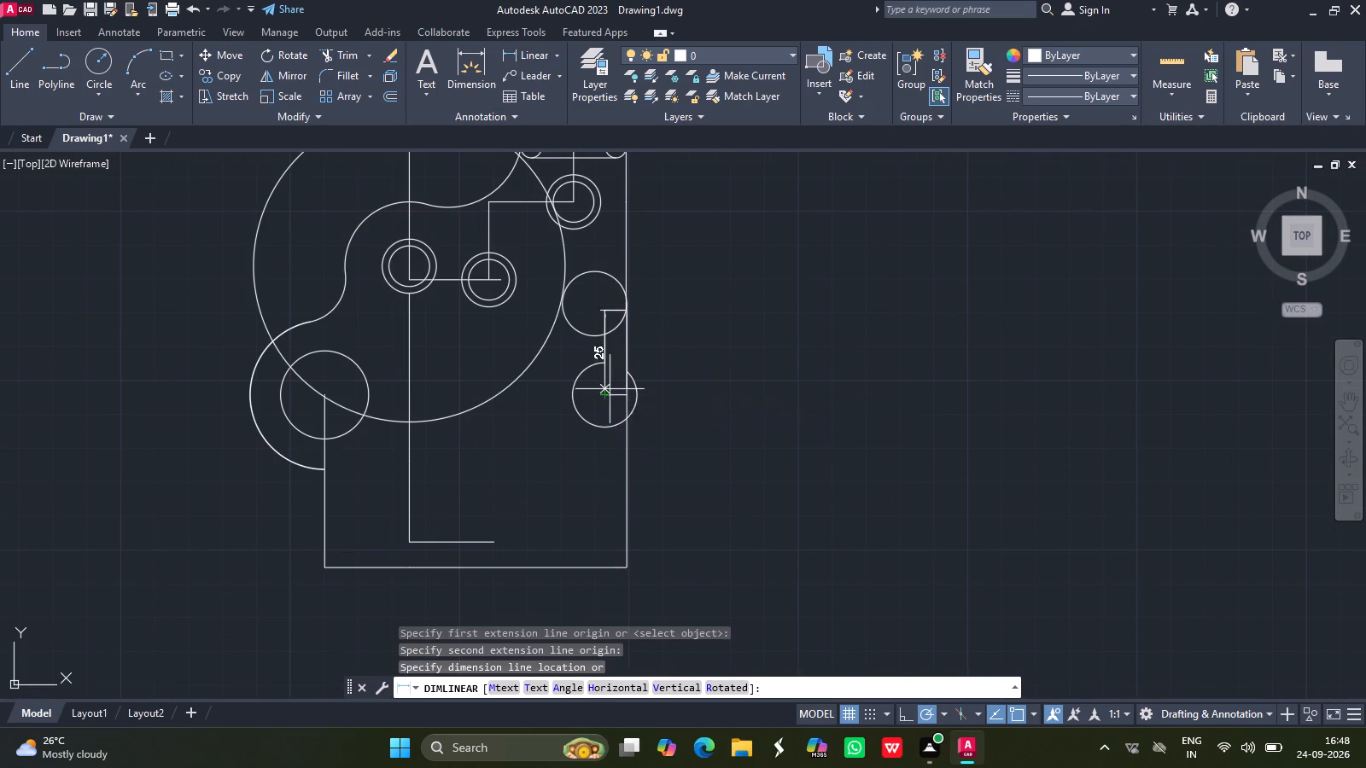
{"action": "left_click_drag", "start_coordinate": [667, 381], "coordinate": [676, 381]}
{"action": "key", "text": "Escape"}
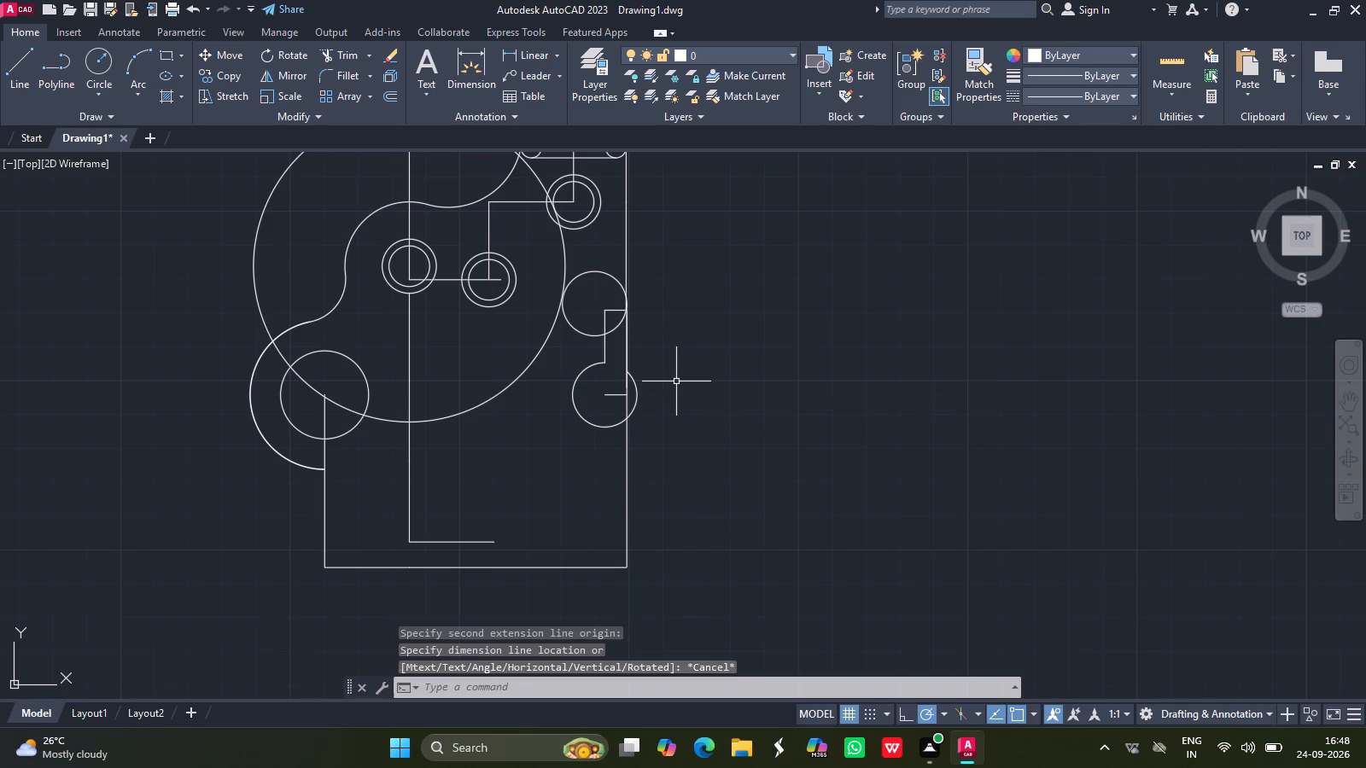
Check the offset between the lower-right circle's centre and the profile's bottom-right corner with a linear dimension.
{"action": "left_click", "coordinate": [505, 52]}
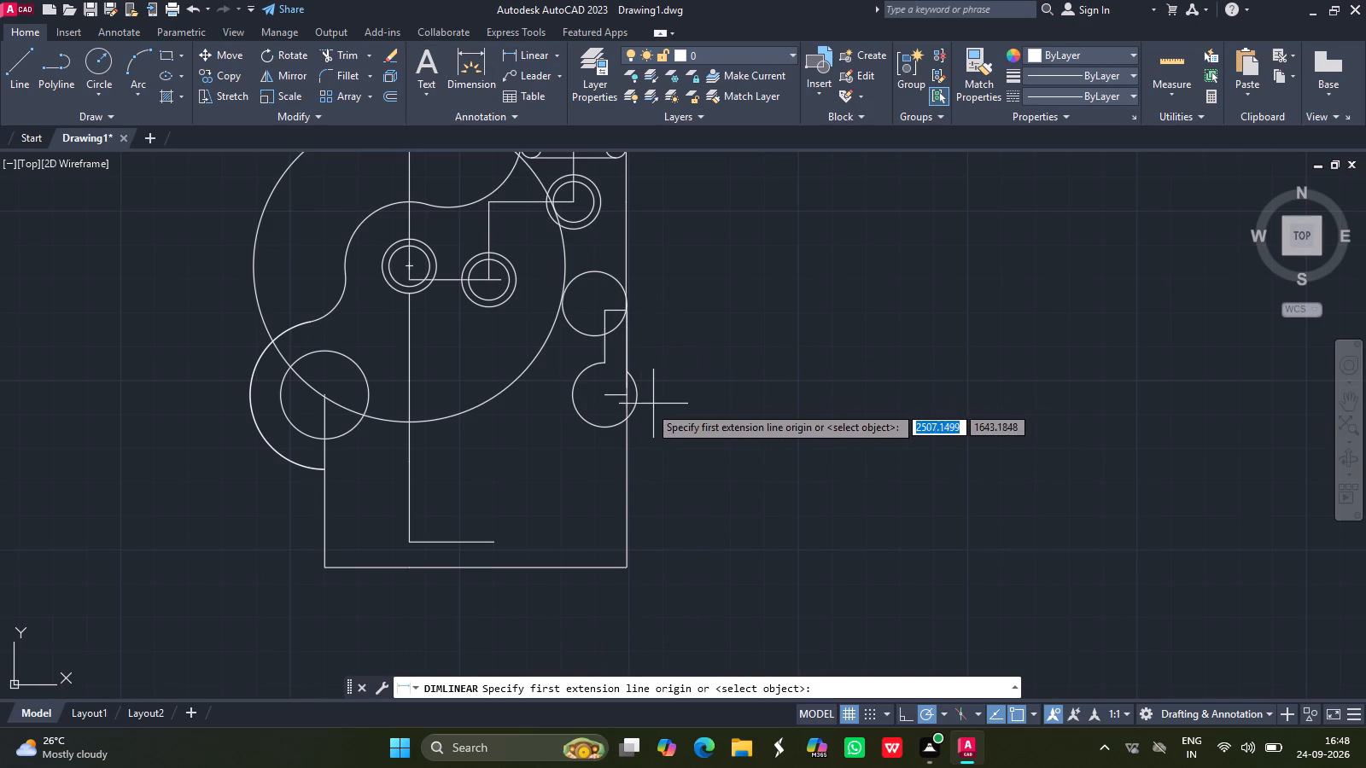
{"action": "left_click_drag", "start_coordinate": [606, 399], "coordinate": [686, 548]}
{"action": "left_click_drag", "start_coordinate": [627, 568], "coordinate": [698, 569]}
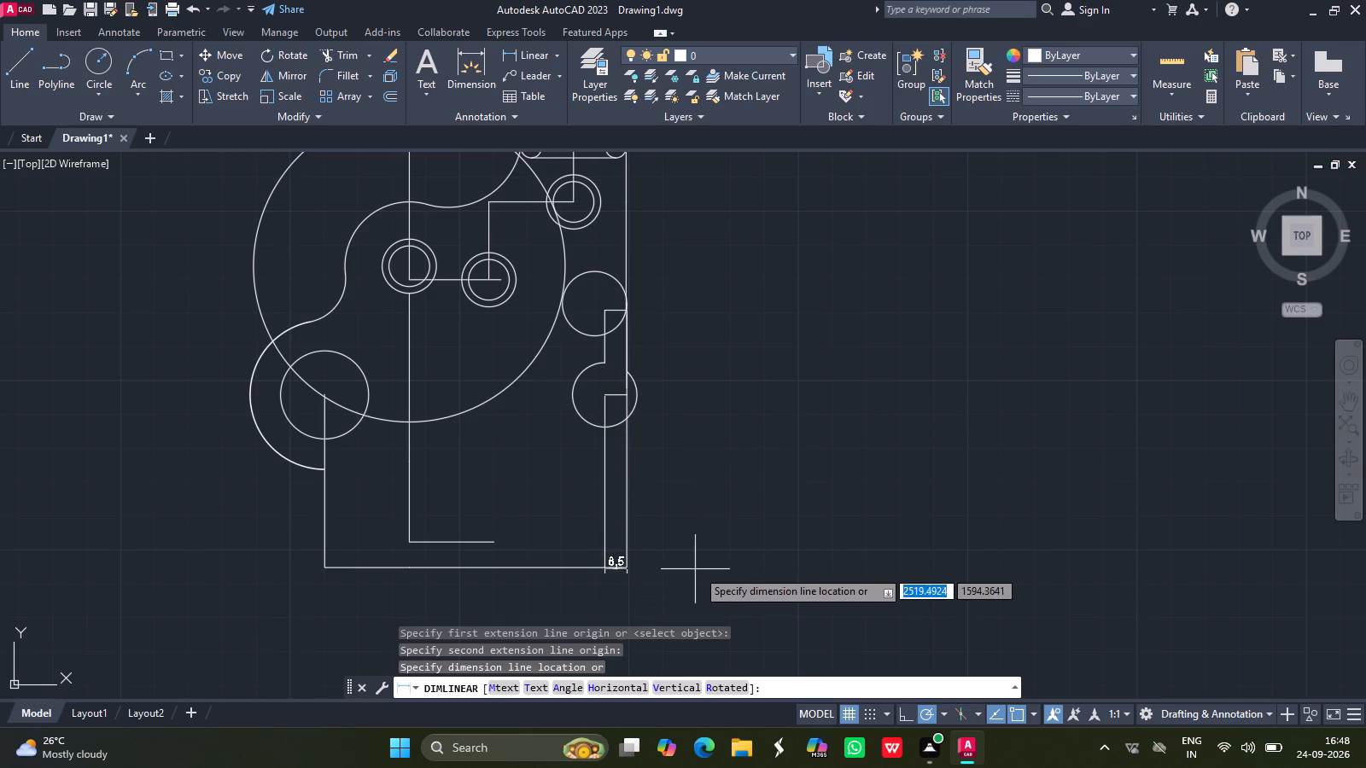
{"action": "left_click_drag", "start_coordinate": [698, 569], "coordinate": [747, 530]}
{"action": "key", "text": "Escape"}
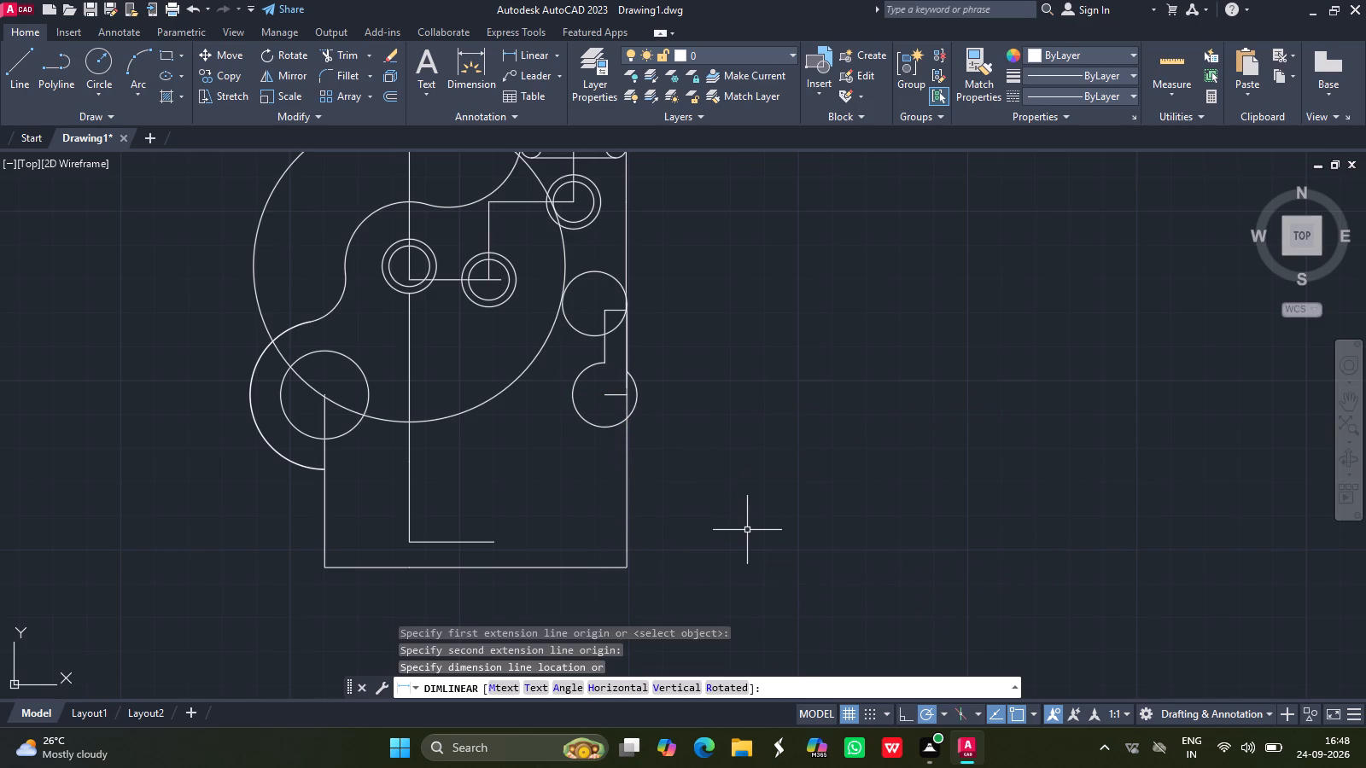
Erase the short horizontal line at the lower end of the long inner vertical.
{"action": "left_click", "coordinate": [453, 541]}
{"action": "key", "text": "Delete"}
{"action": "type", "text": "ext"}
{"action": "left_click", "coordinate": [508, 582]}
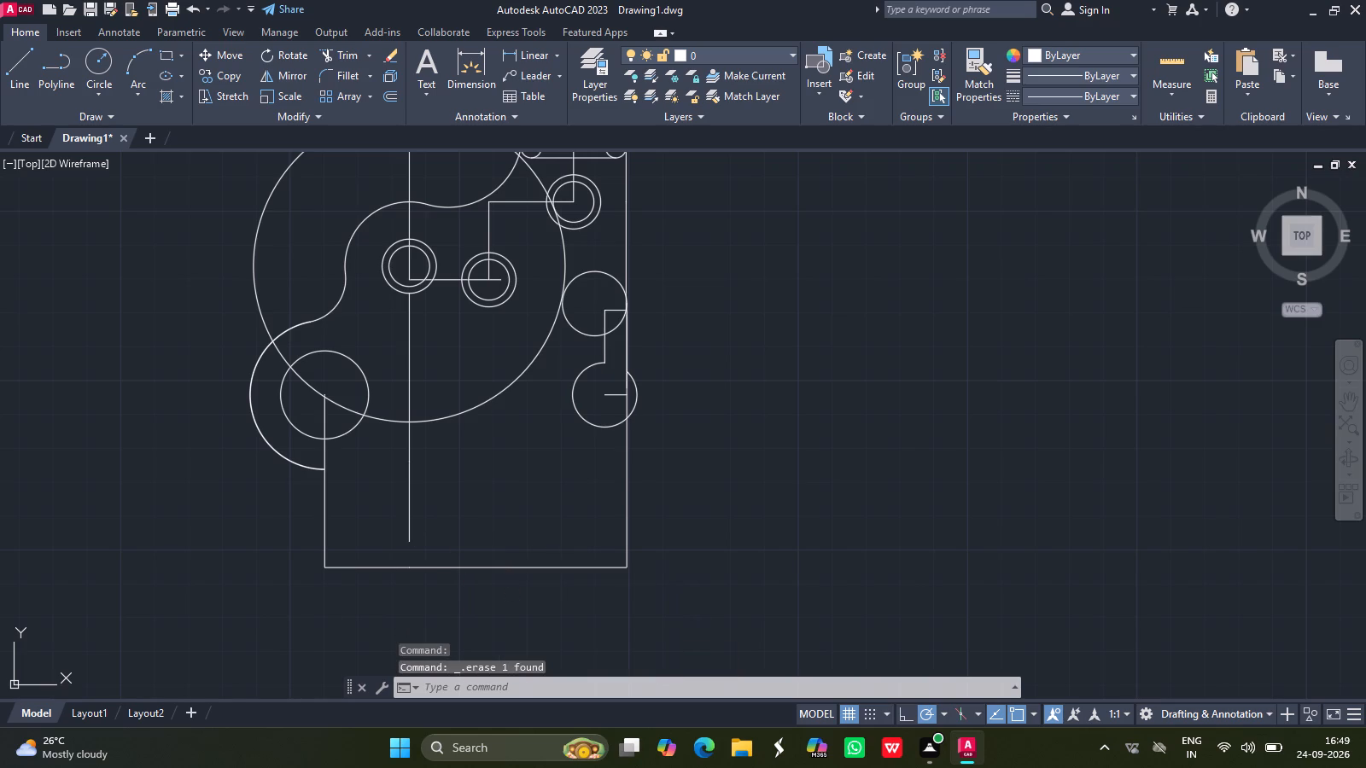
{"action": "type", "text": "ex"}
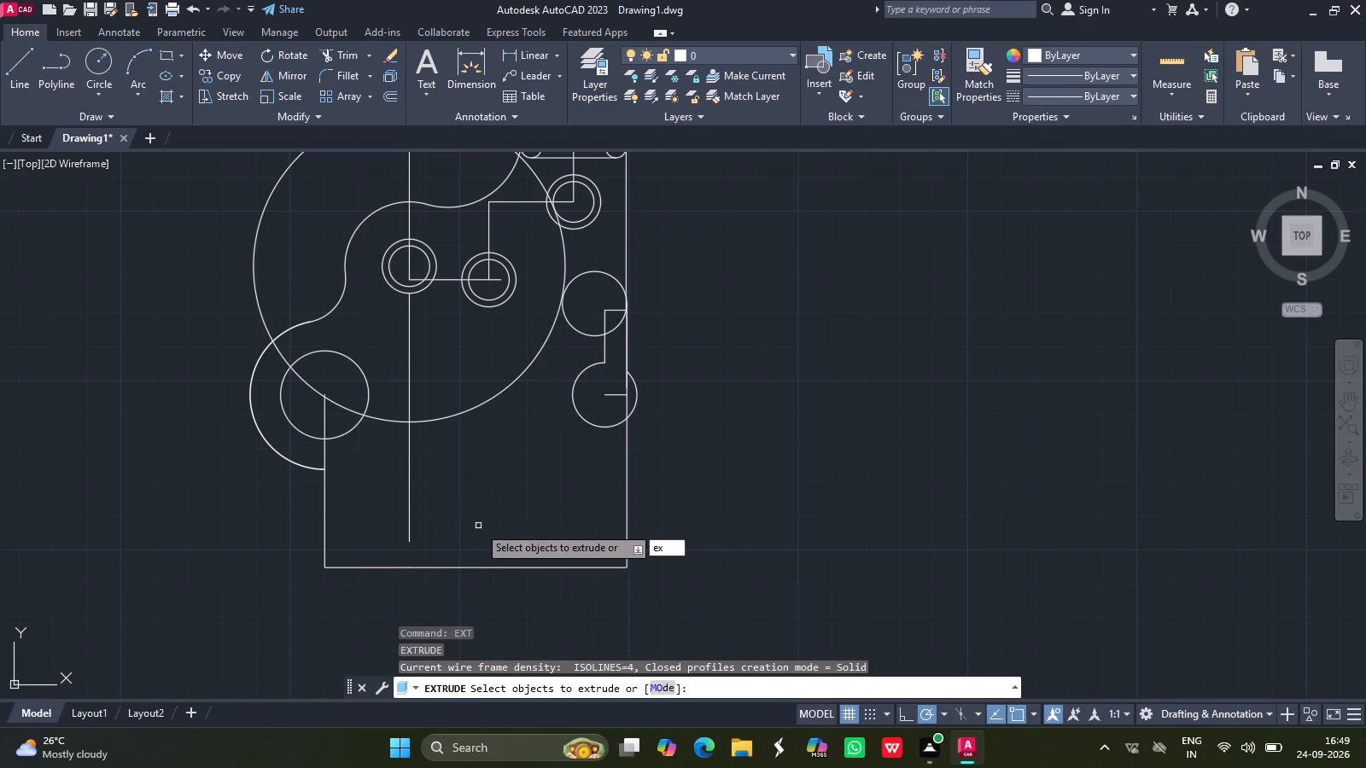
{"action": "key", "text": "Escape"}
Extend the long inner vertical line down to the profile's bottom edge.
{"action": "type", "text": "ext"}
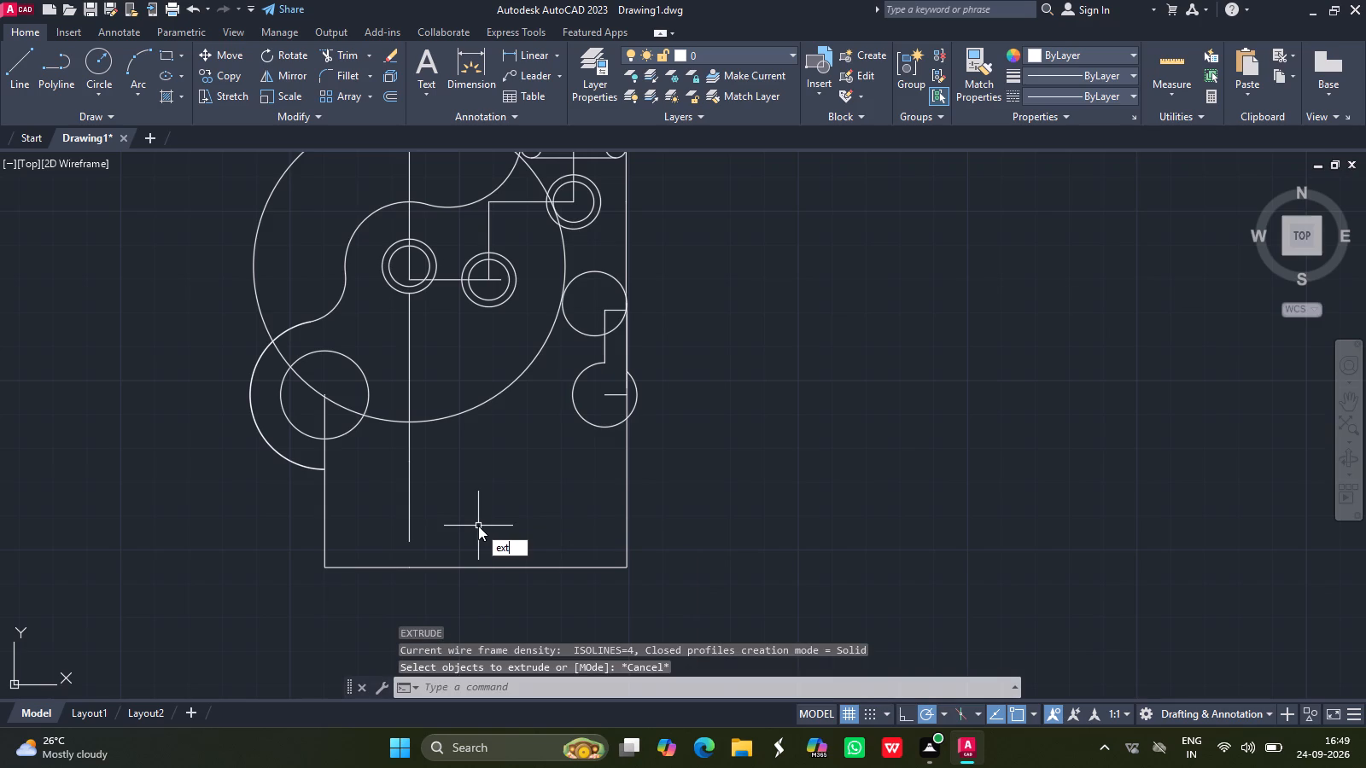
{"action": "left_click_drag", "start_coordinate": [538, 579], "coordinate": [407, 532]}
{"action": "left_click", "coordinate": [407, 532]}
{"action": "key", "text": "Return"}
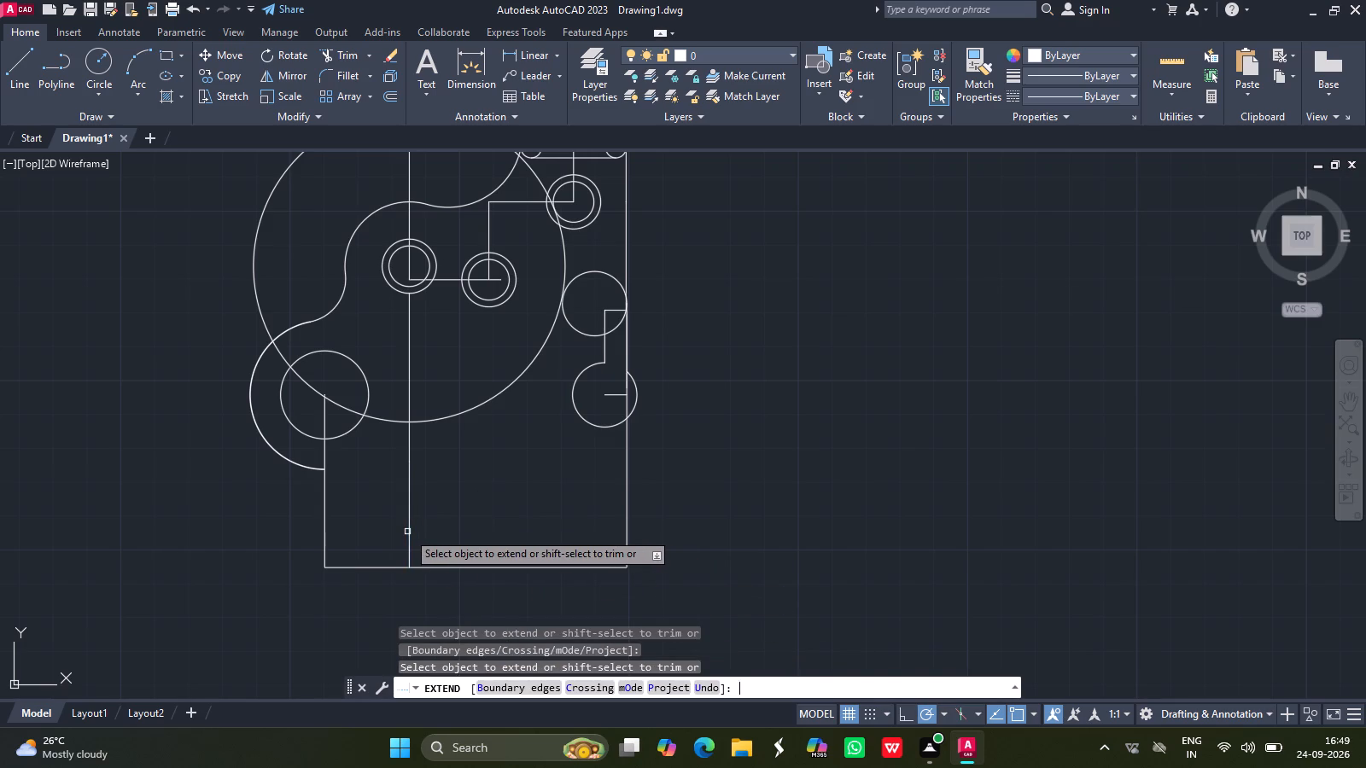
{"action": "key", "text": "Escape"}
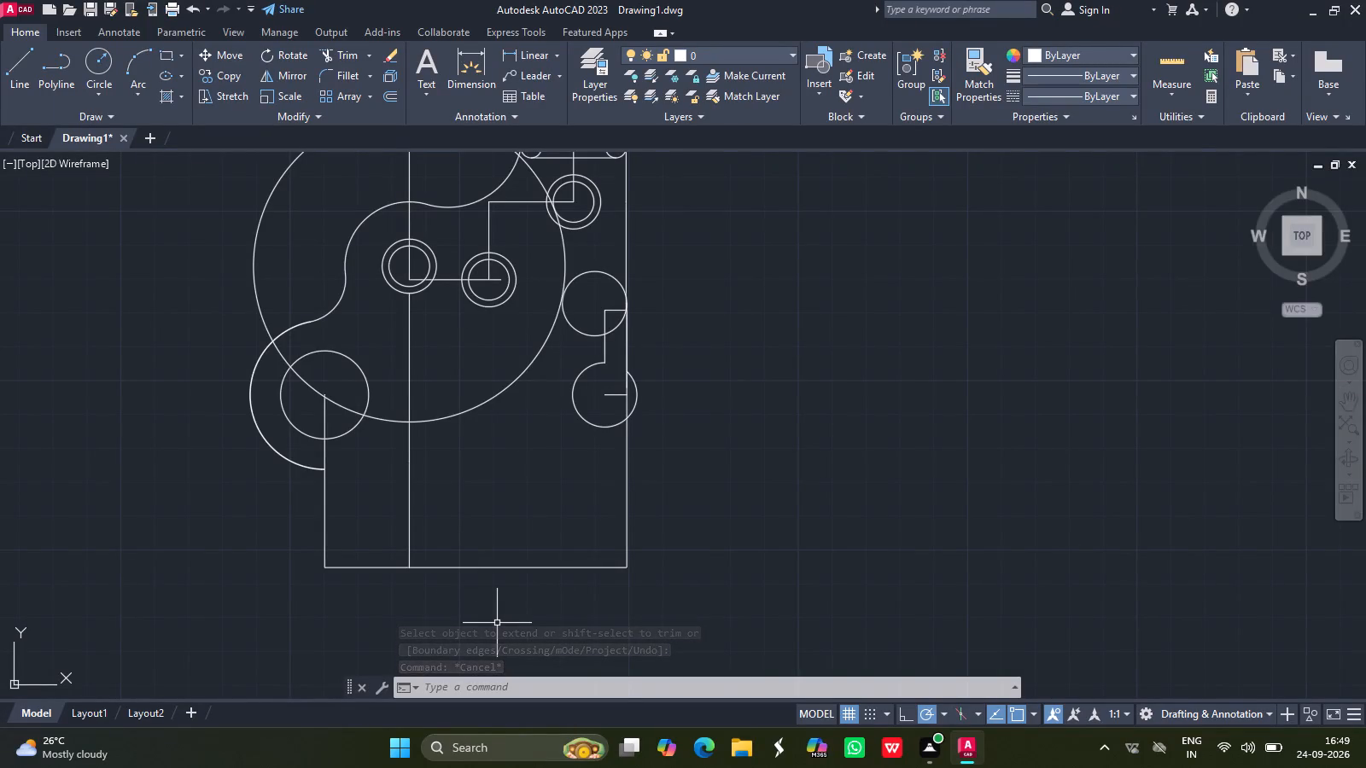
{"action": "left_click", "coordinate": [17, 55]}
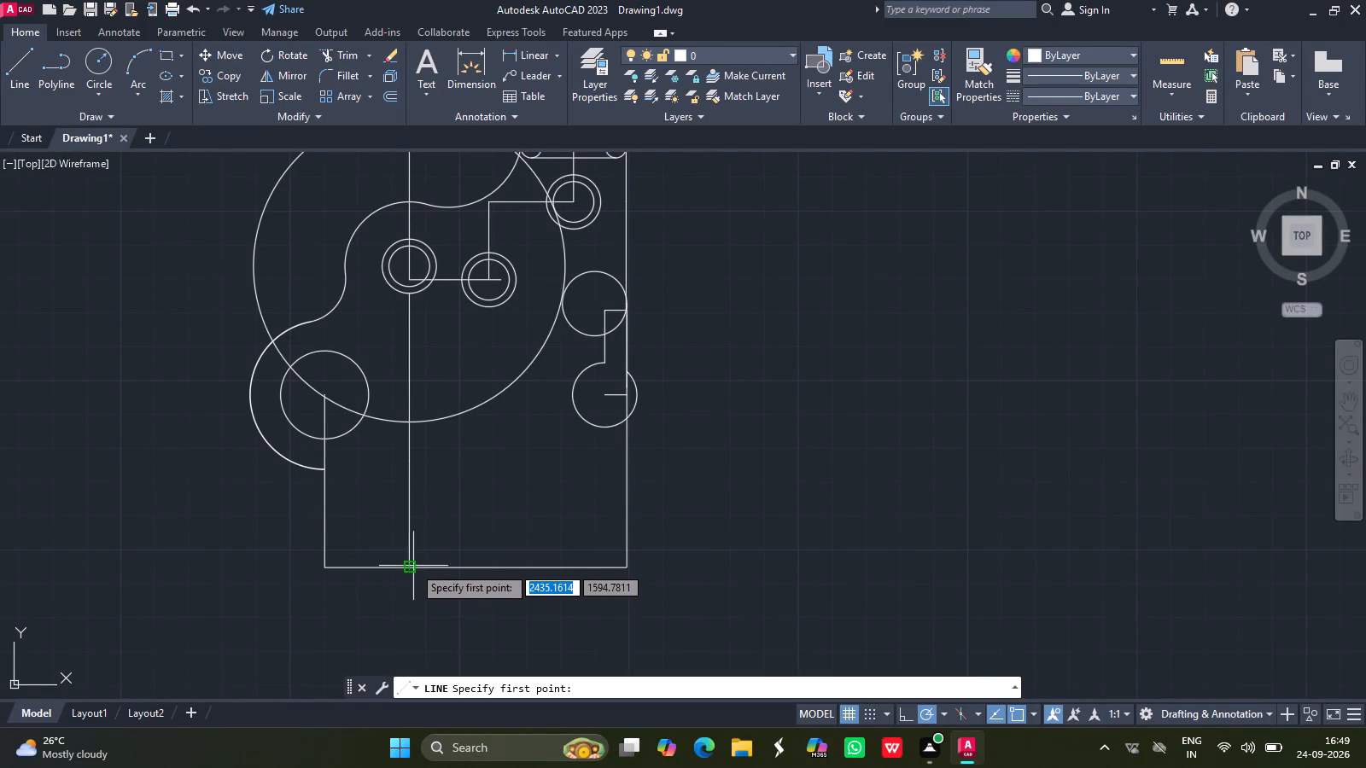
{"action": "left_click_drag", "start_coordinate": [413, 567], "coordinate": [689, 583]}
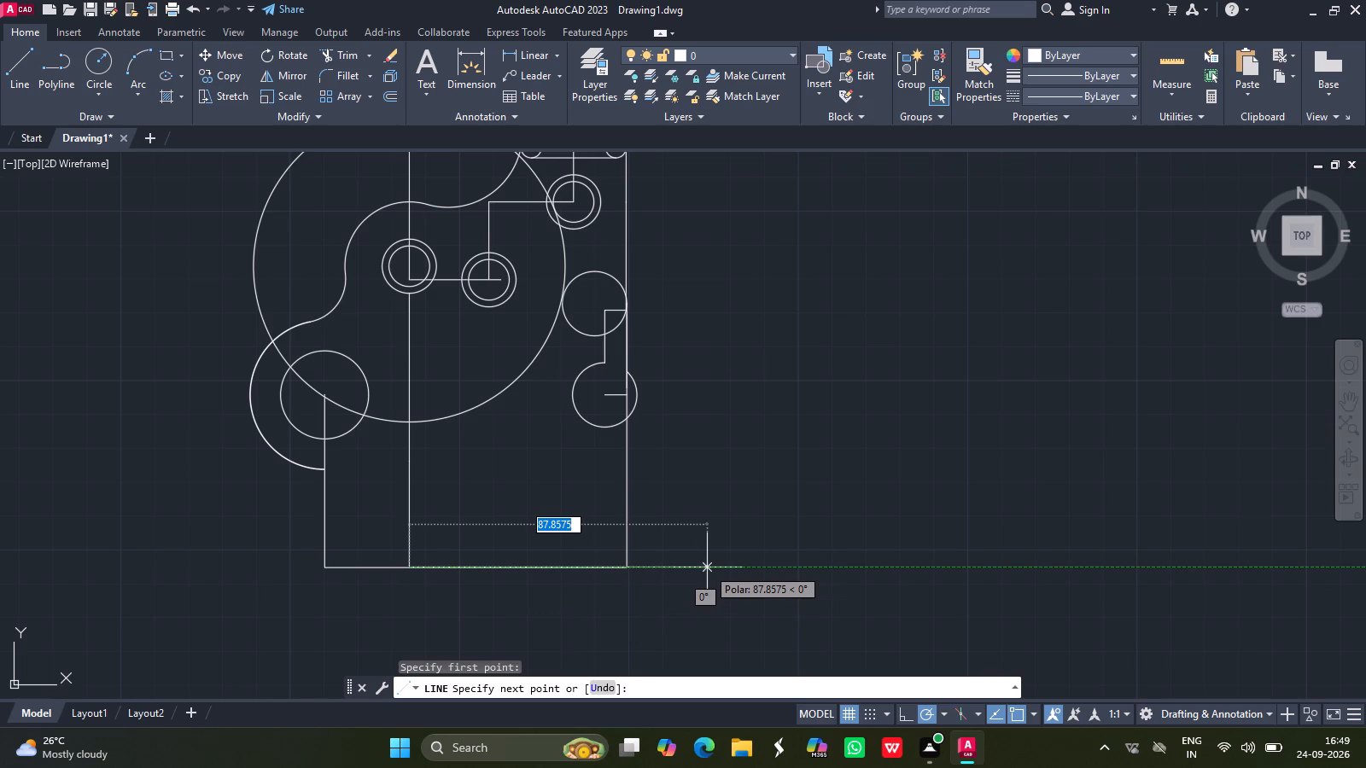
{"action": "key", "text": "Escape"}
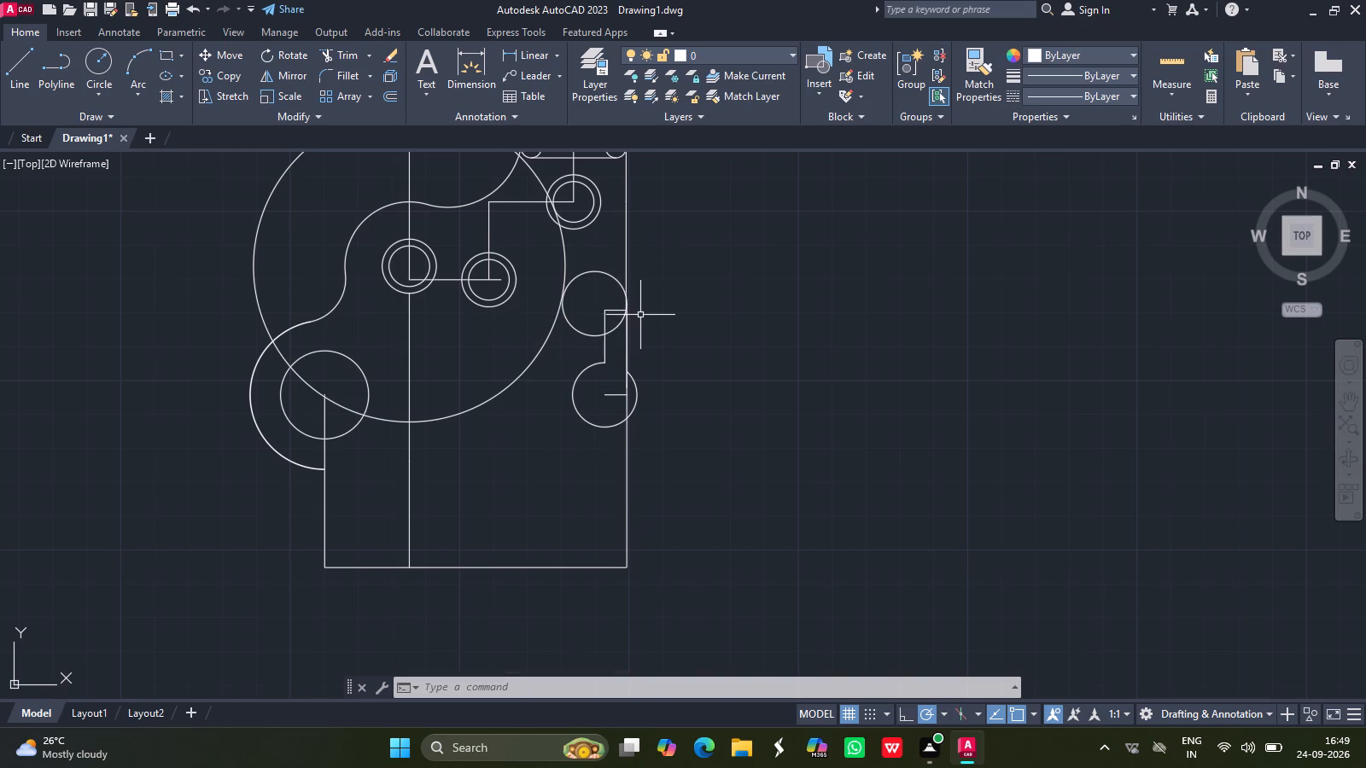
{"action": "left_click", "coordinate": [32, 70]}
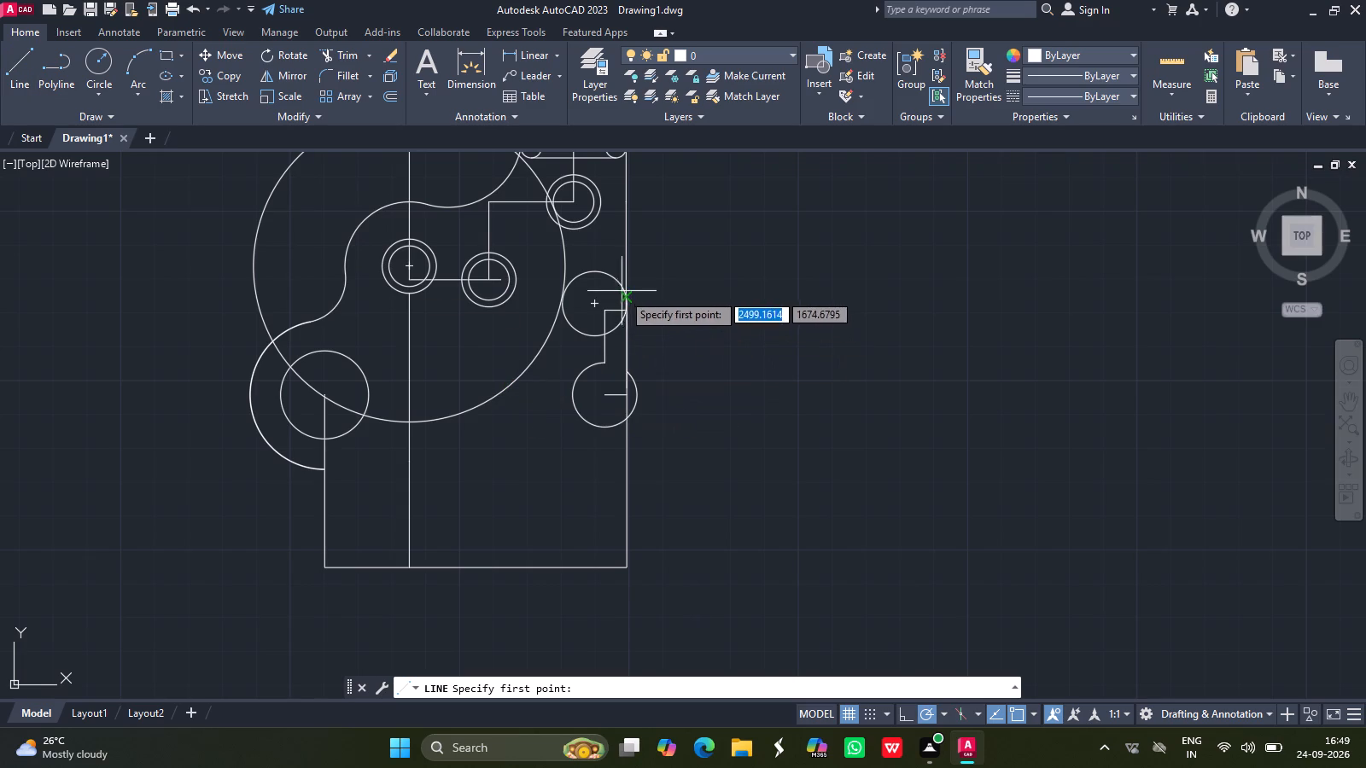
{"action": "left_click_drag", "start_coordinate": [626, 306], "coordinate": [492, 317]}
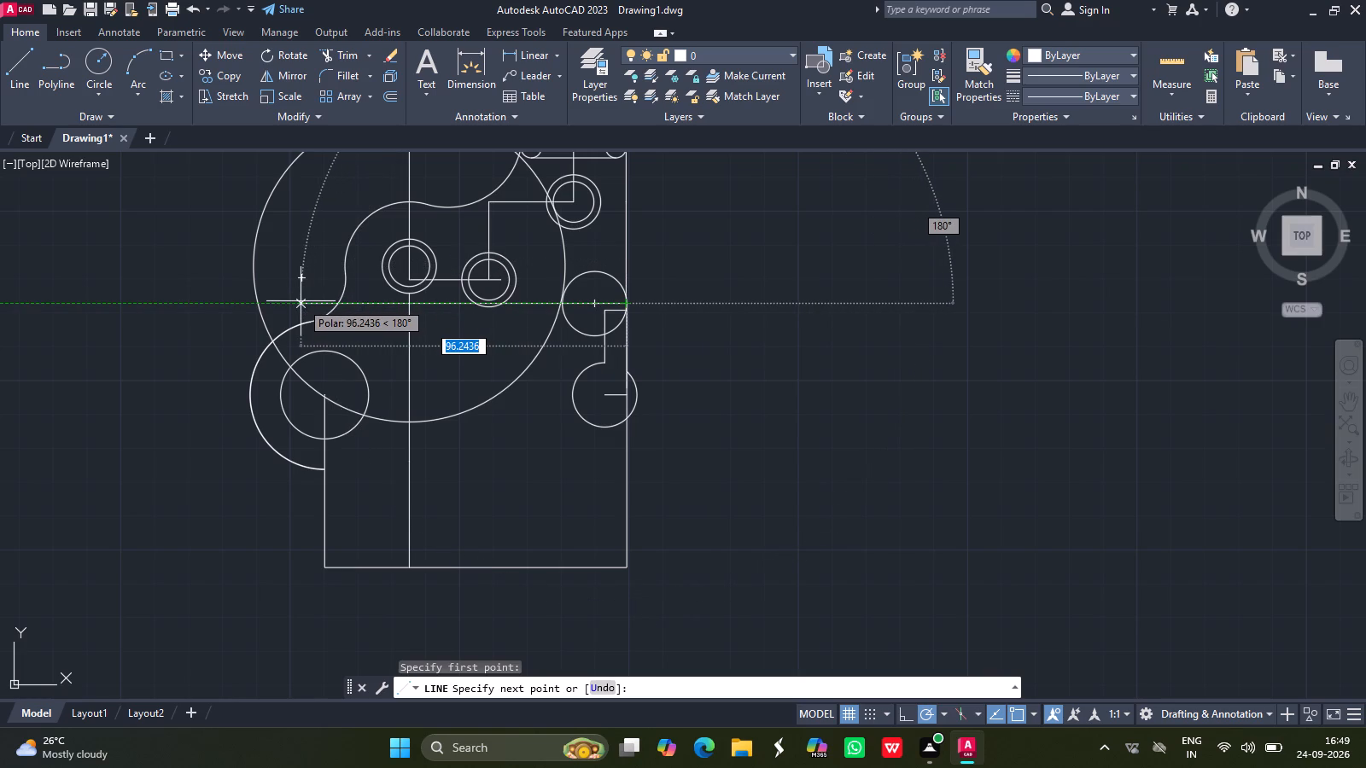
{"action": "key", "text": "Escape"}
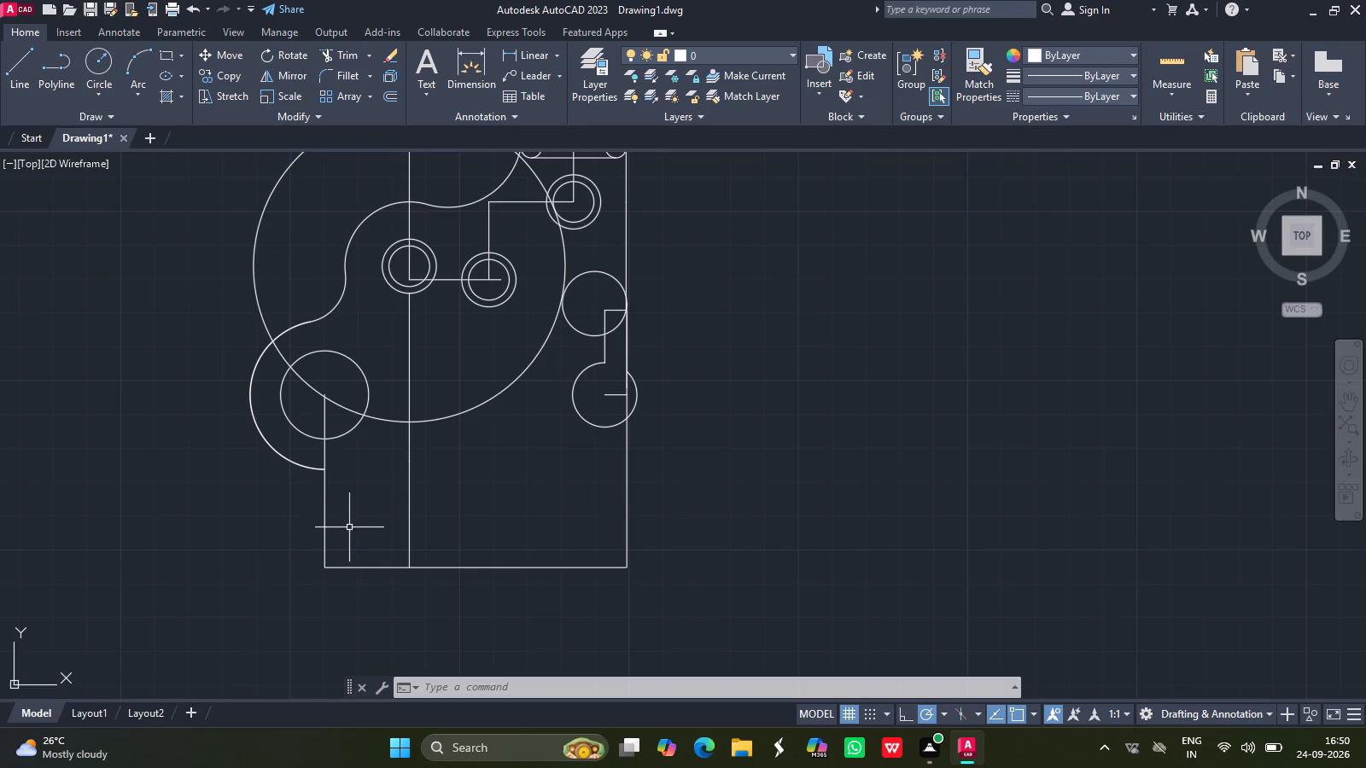
Draw a line from the inner vertical's foot 25 to the right along the bottom edge and 51 straight up.
{"action": "left_click", "coordinate": [25, 66]}
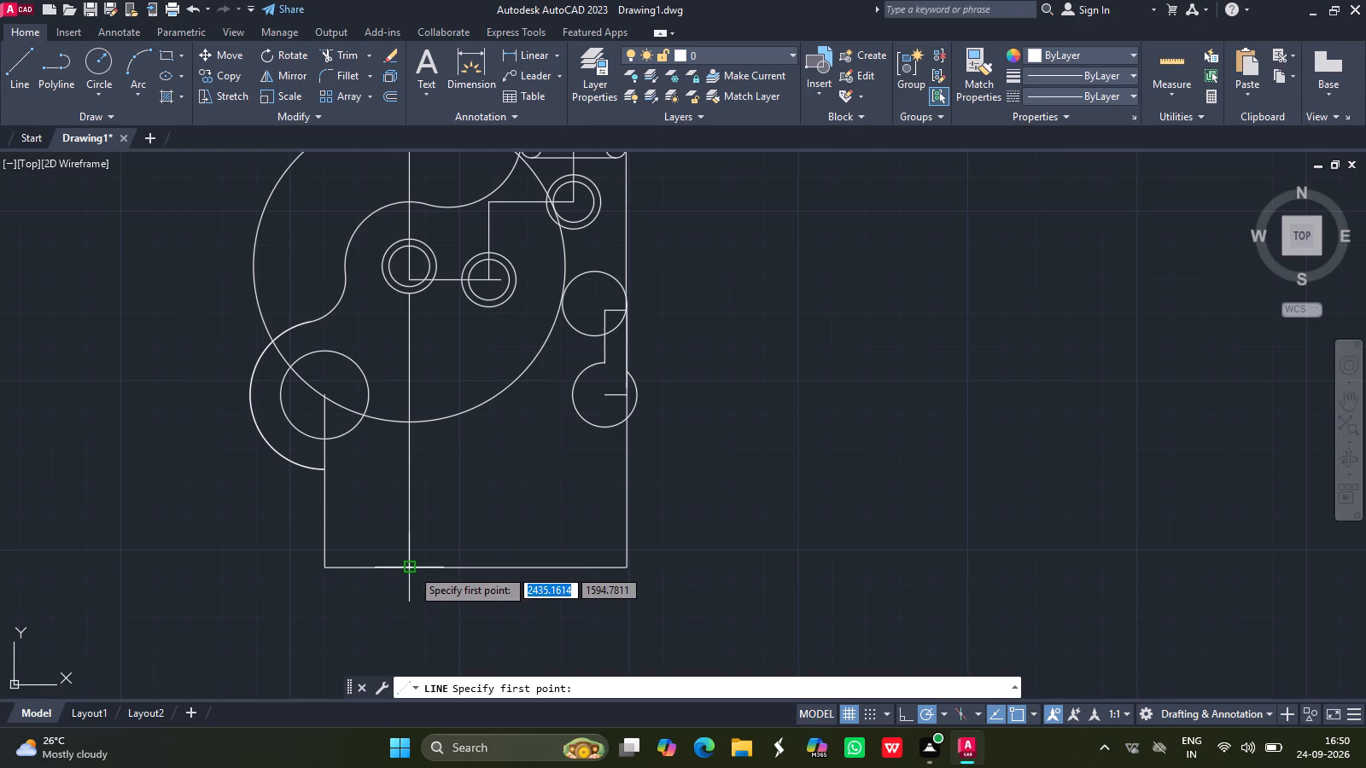
{"action": "left_click_drag", "start_coordinate": [412, 568], "coordinate": [671, 601]}
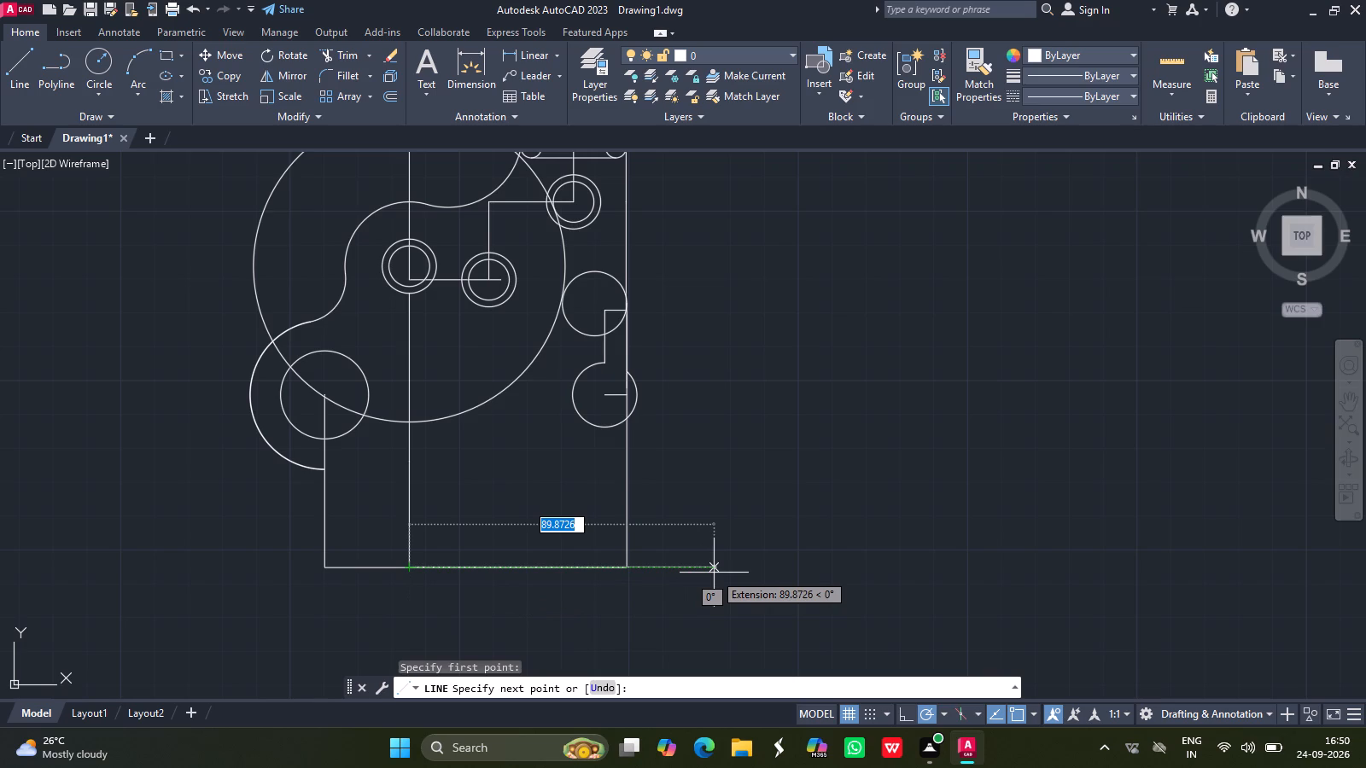
{"action": "type", "text": "25"}
{"action": "key", "text": "Return"}
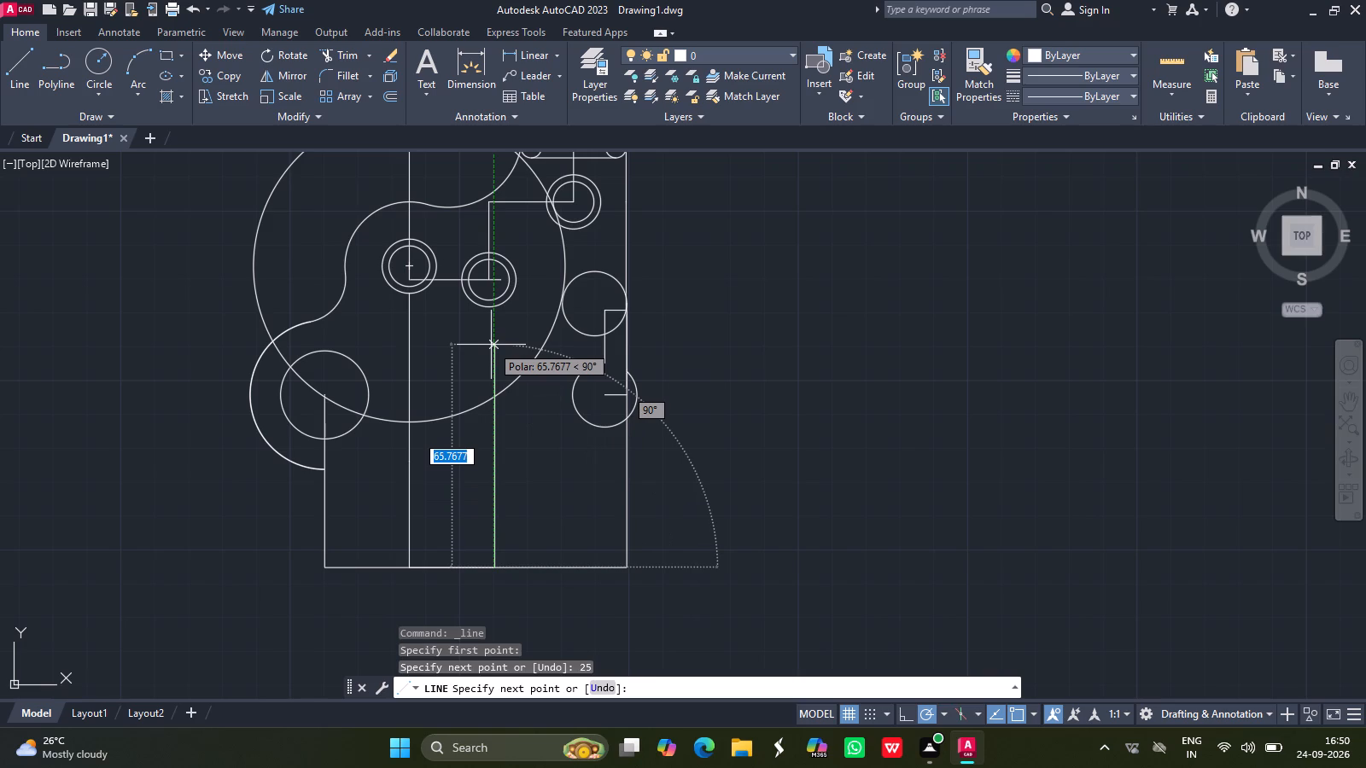
{"action": "type", "text": "51"}
{"action": "key", "text": "Return"}
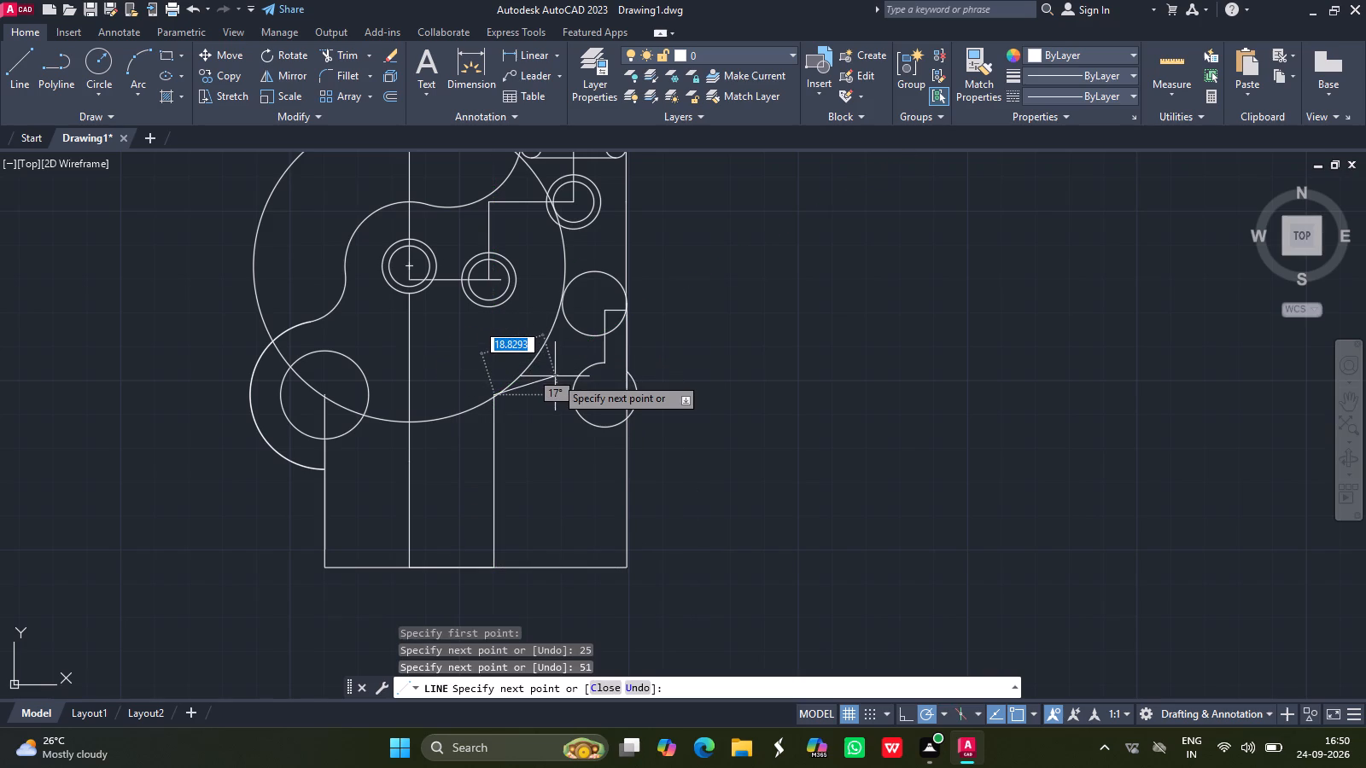
{"action": "key", "text": "Return"}
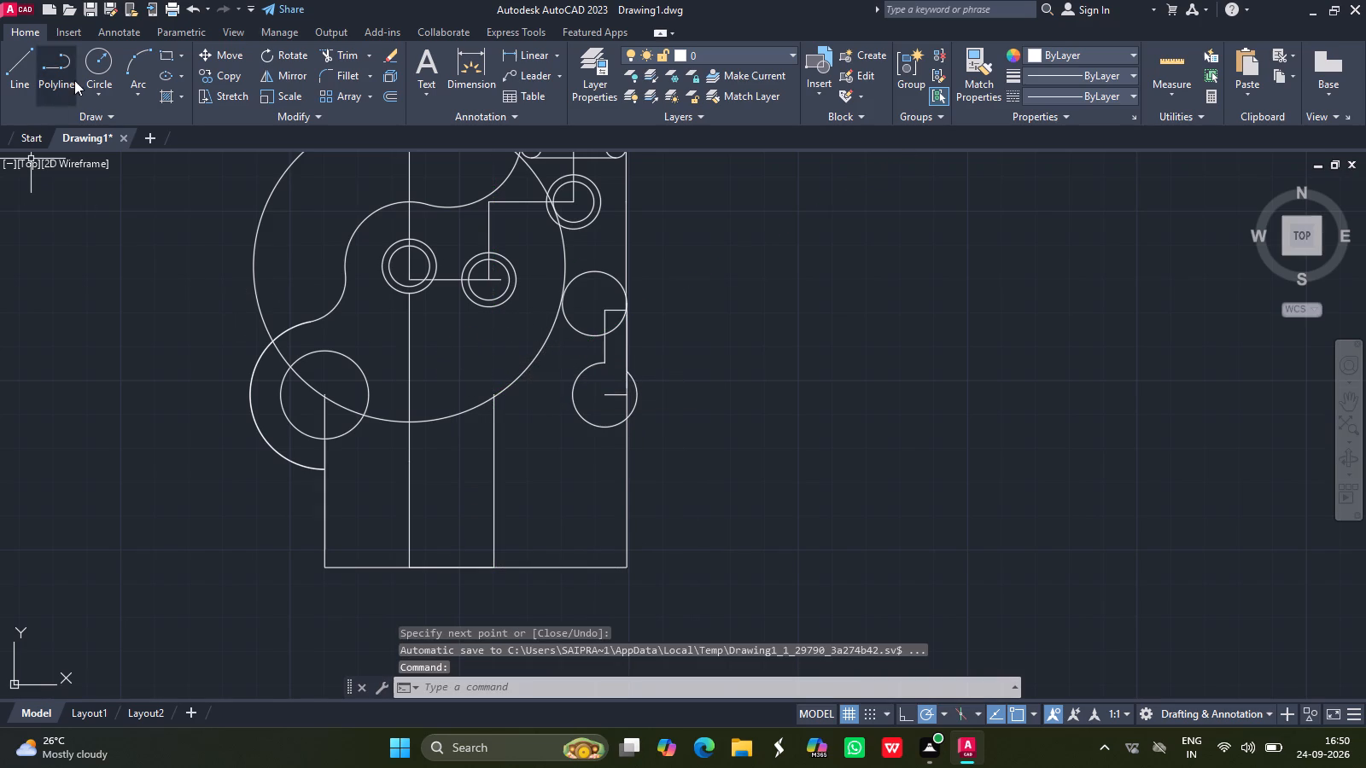
Draw a circle of radius 13 centred on the upper end of the 51-long vertical line.
{"action": "left_click", "coordinate": [97, 66]}
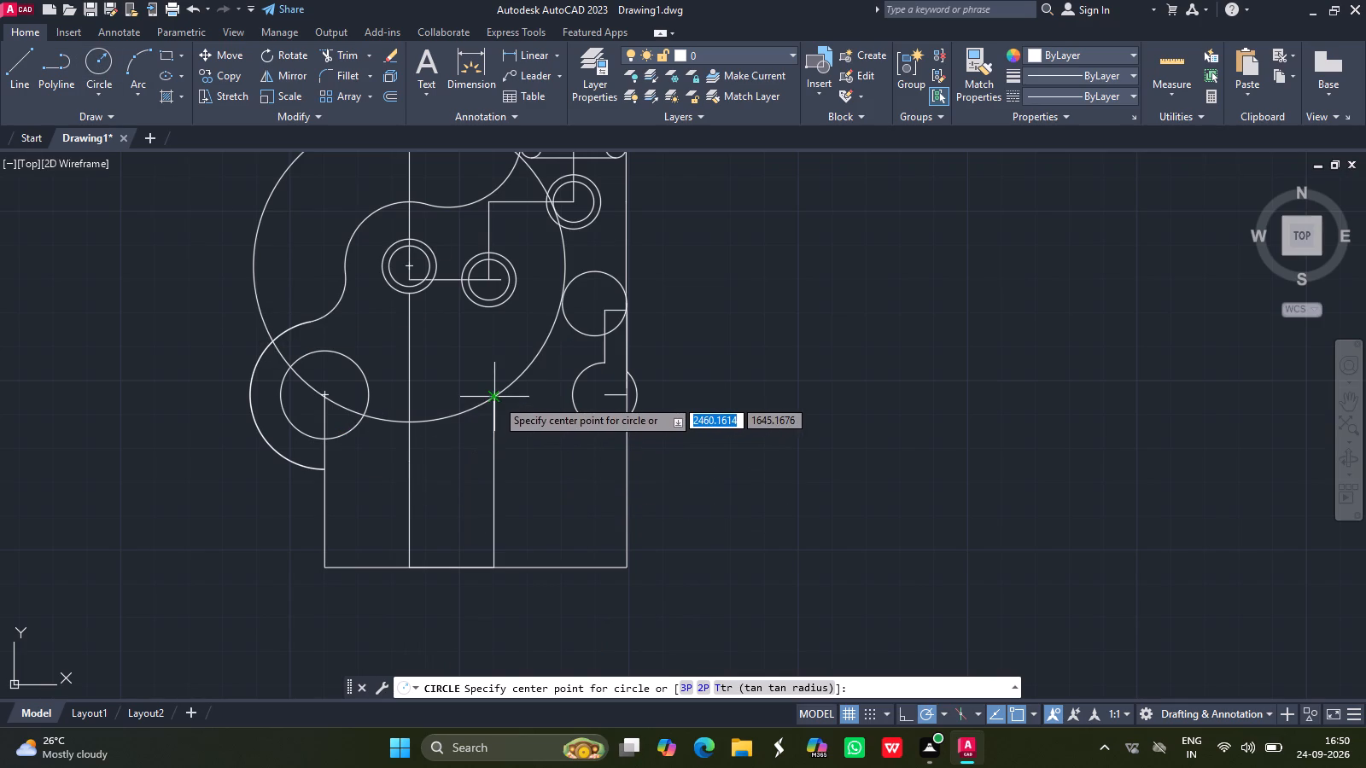
{"action": "left_click_drag", "start_coordinate": [496, 399], "coordinate": [480, 348]}
{"action": "type", "text": "13"}
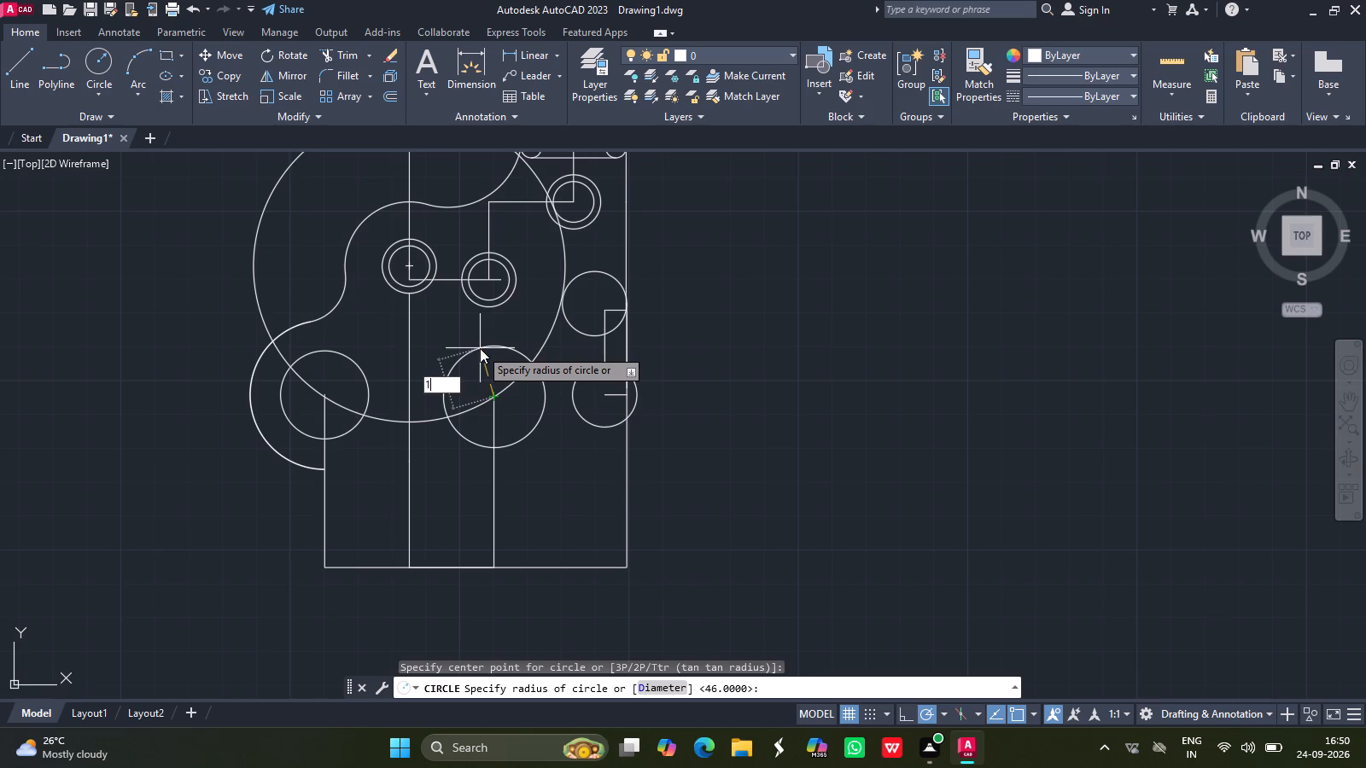
{"action": "key", "text": "Return"}
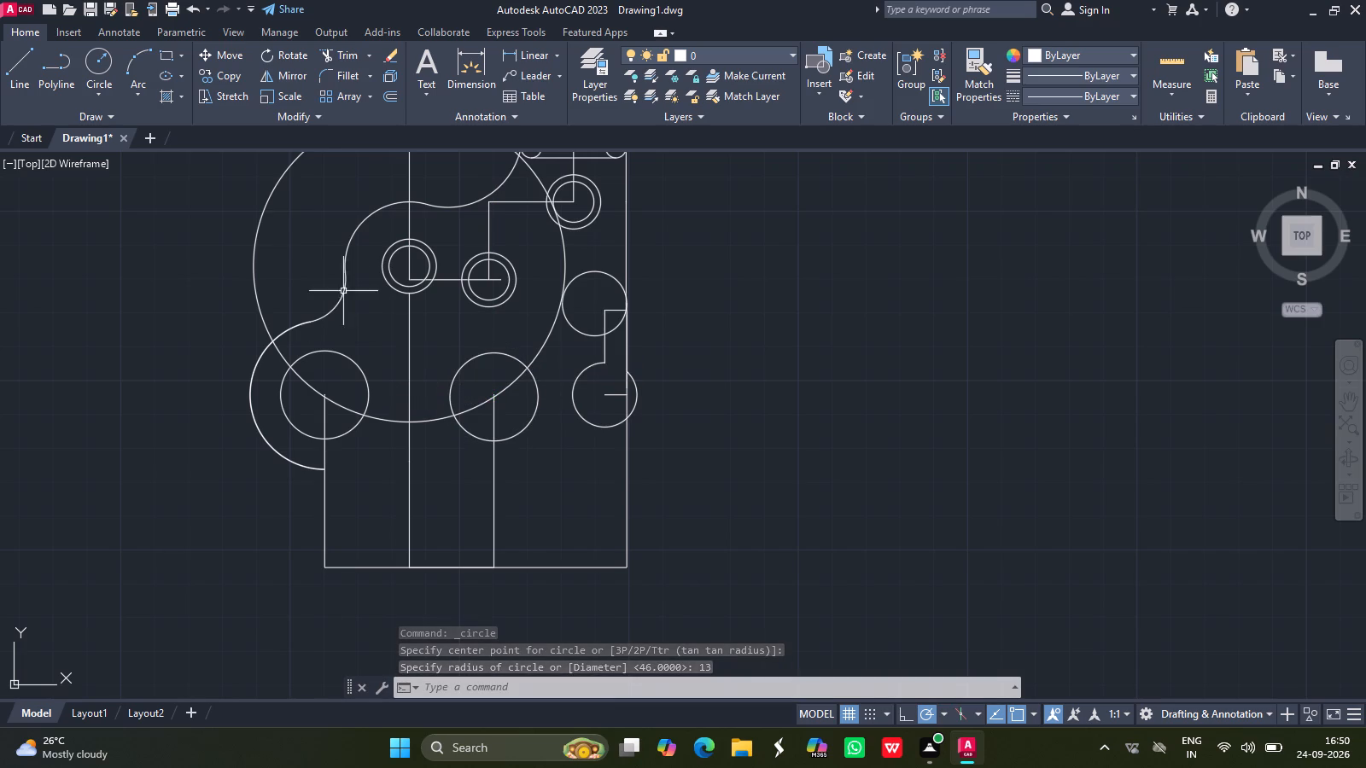
Offset the radius 46 circle by 13 both inward and outward.
{"action": "left_click", "coordinate": [389, 94]}
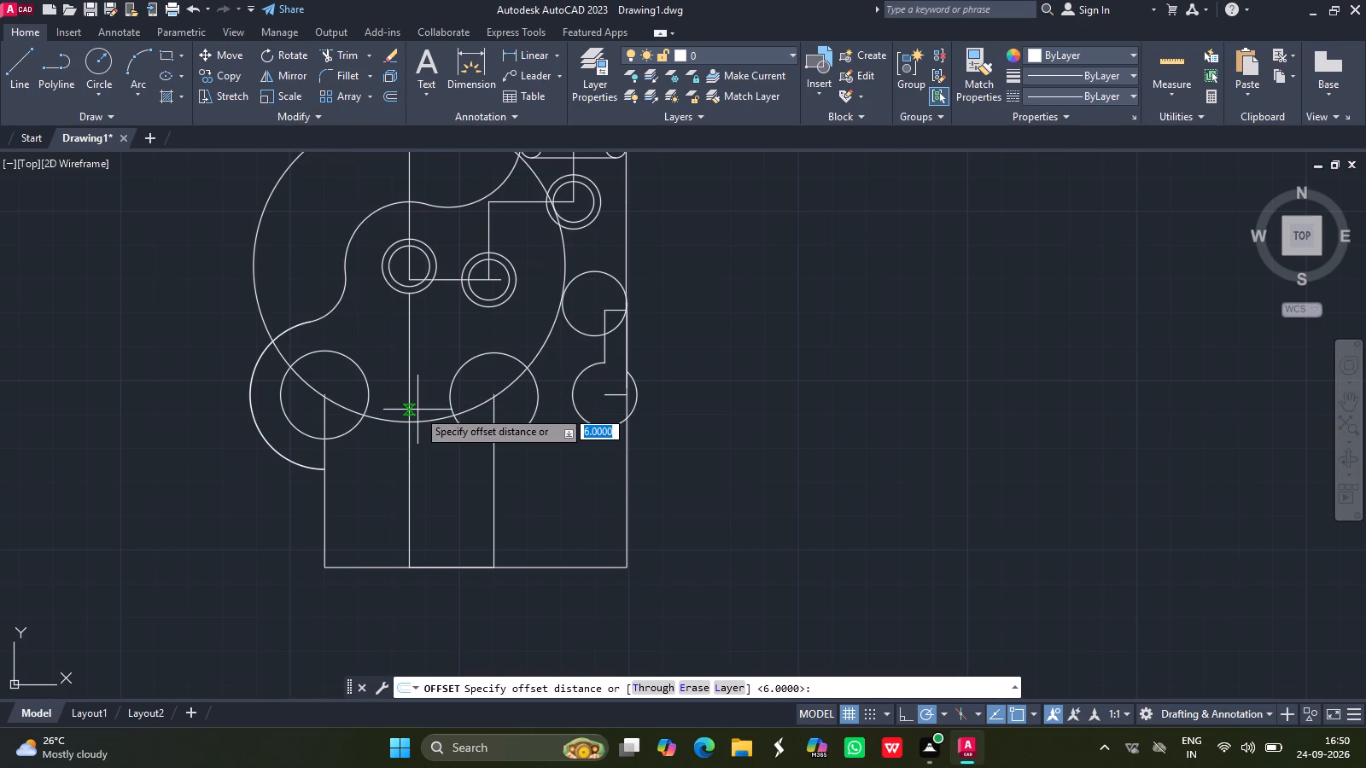
{"action": "left_click", "coordinate": [848, 689]}
{"action": "type", "text": "13"}
{"action": "key", "text": "Return"}
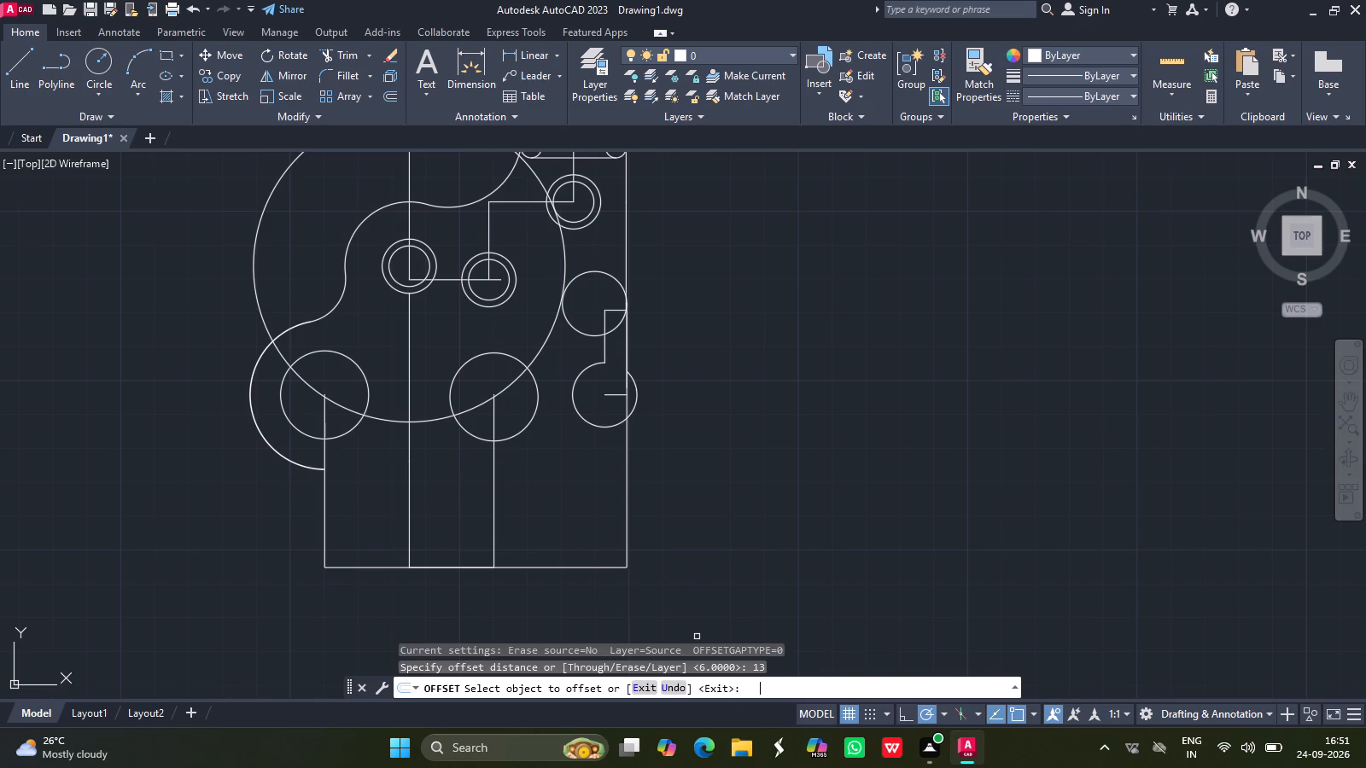
{"action": "left_click_drag", "start_coordinate": [436, 420], "coordinate": [435, 375]}
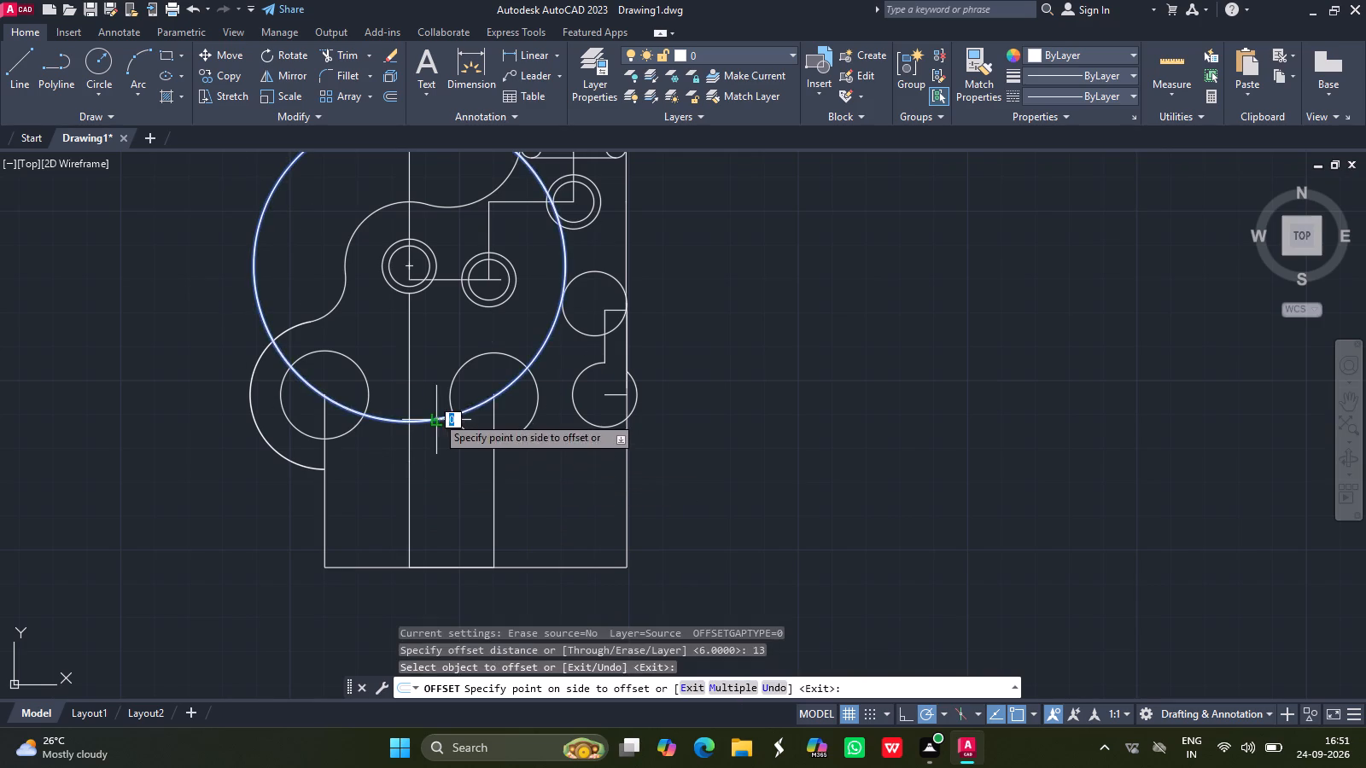
{"action": "left_click_drag", "start_coordinate": [435, 375], "coordinate": [436, 366]}
{"action": "left_click_drag", "start_coordinate": [436, 366], "coordinate": [437, 420]}
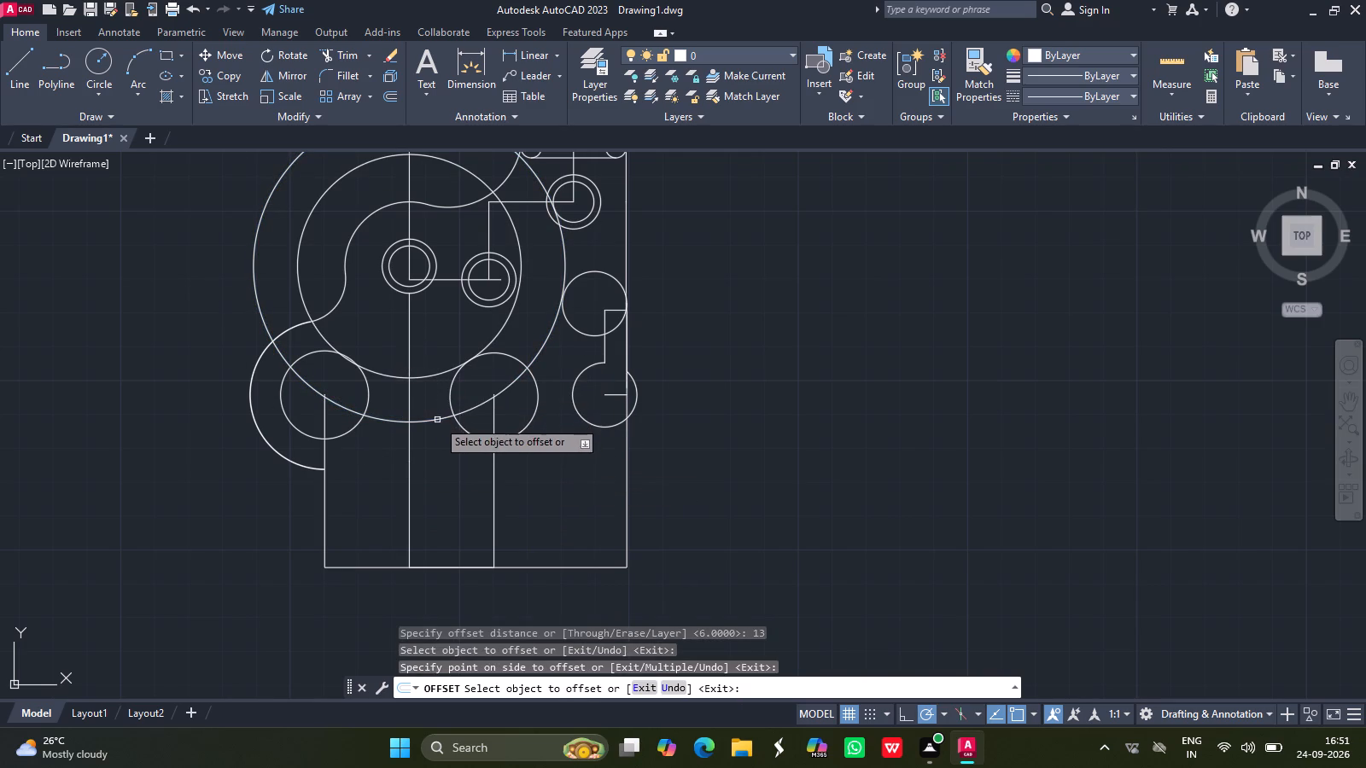
{"action": "left_click_drag", "start_coordinate": [437, 420], "coordinate": [442, 455]}
{"action": "left_click", "coordinate": [442, 455]}
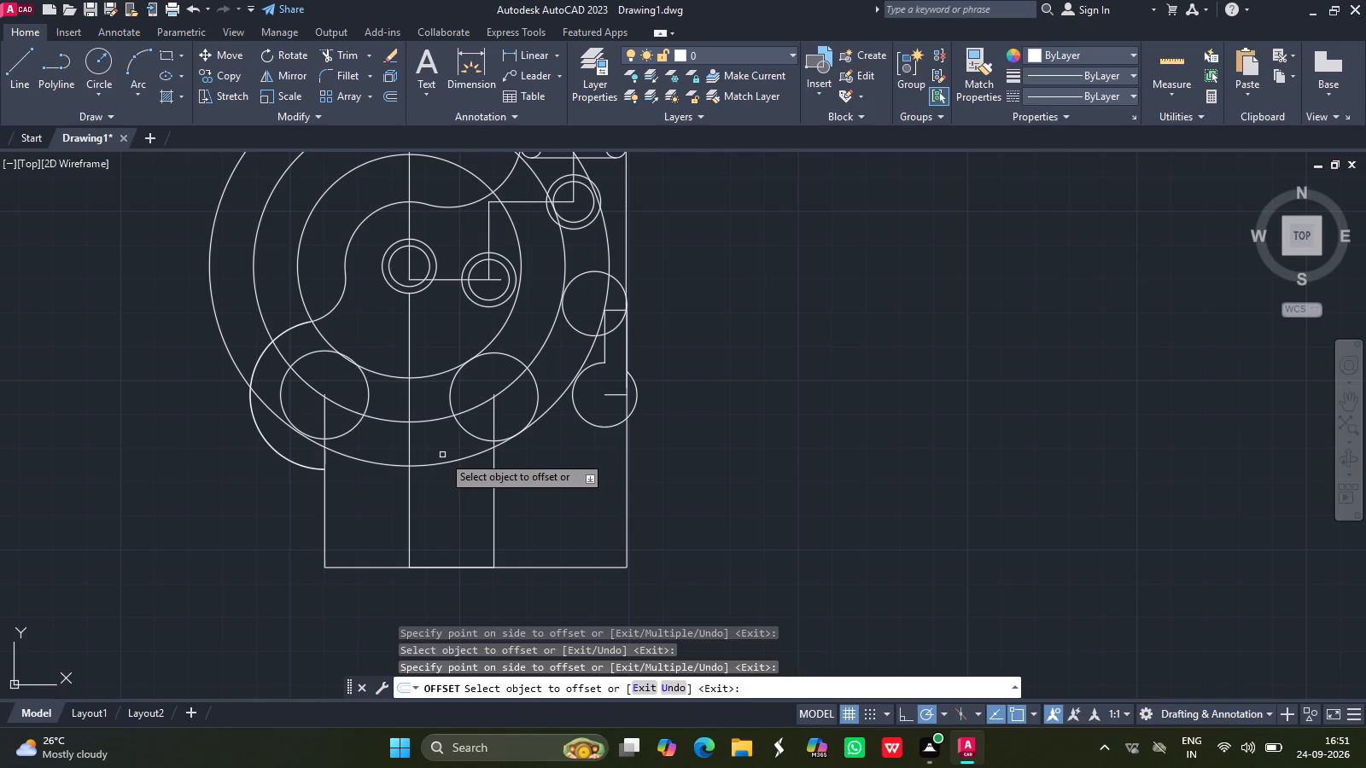
{"action": "key", "text": "Escape"}
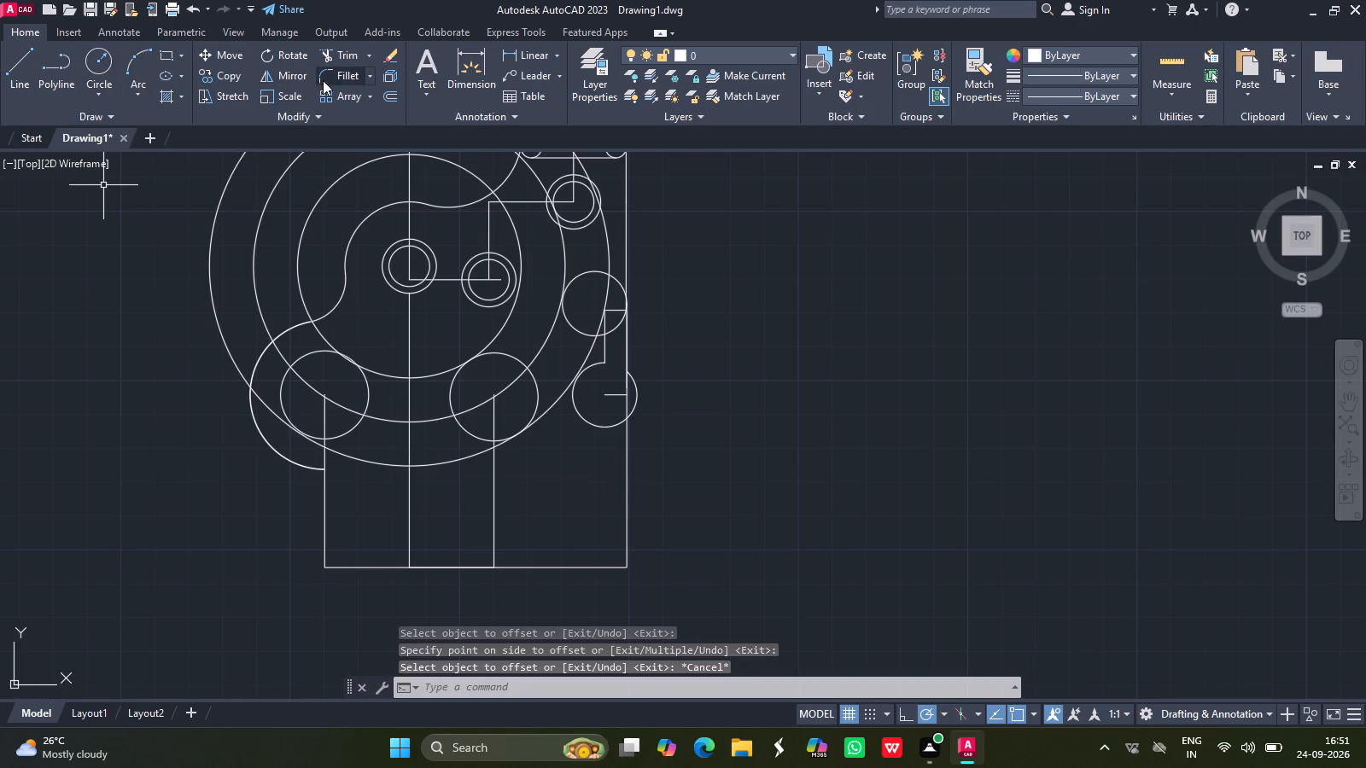
Trim the radius 46 circle and its two offsets on both sides of the lower pair of radius 13 circles.
{"action": "left_click", "coordinate": [338, 55]}
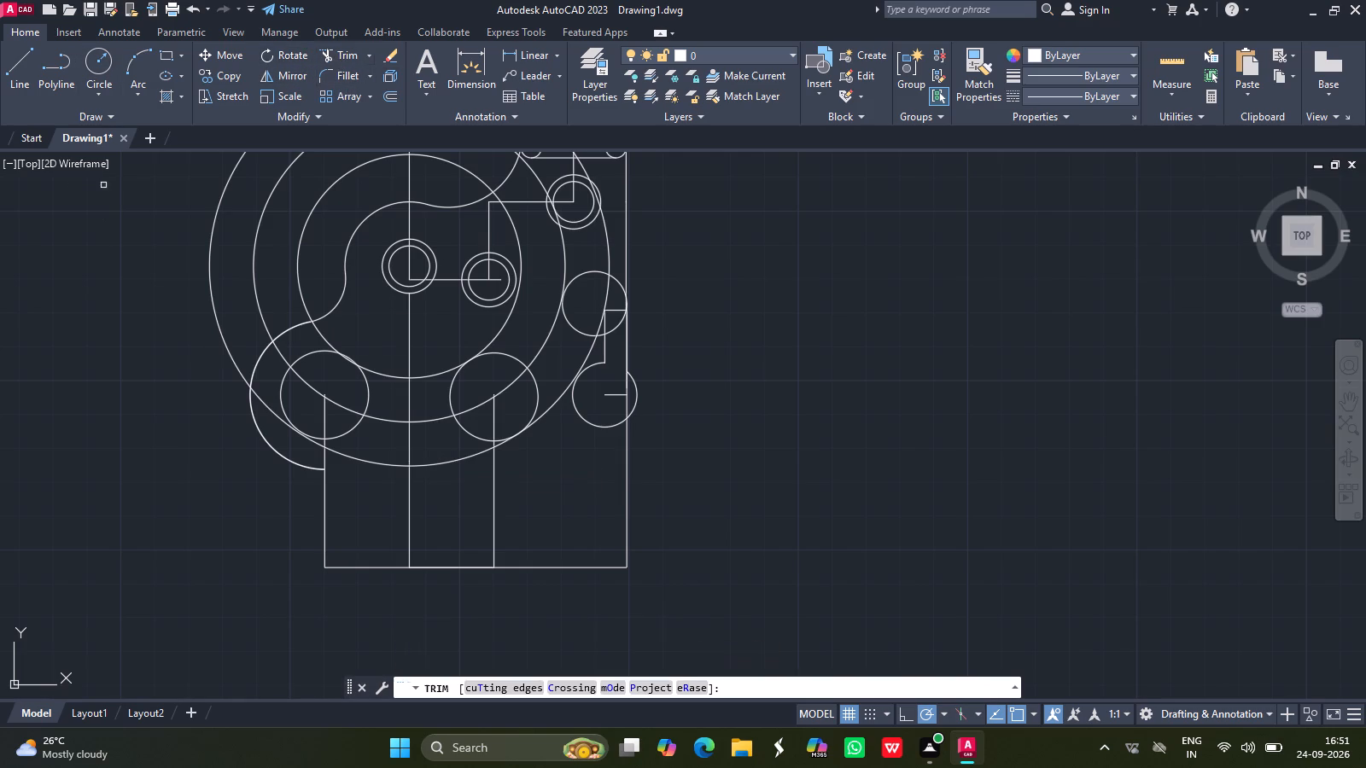
{"action": "left_click", "coordinate": [263, 403]}
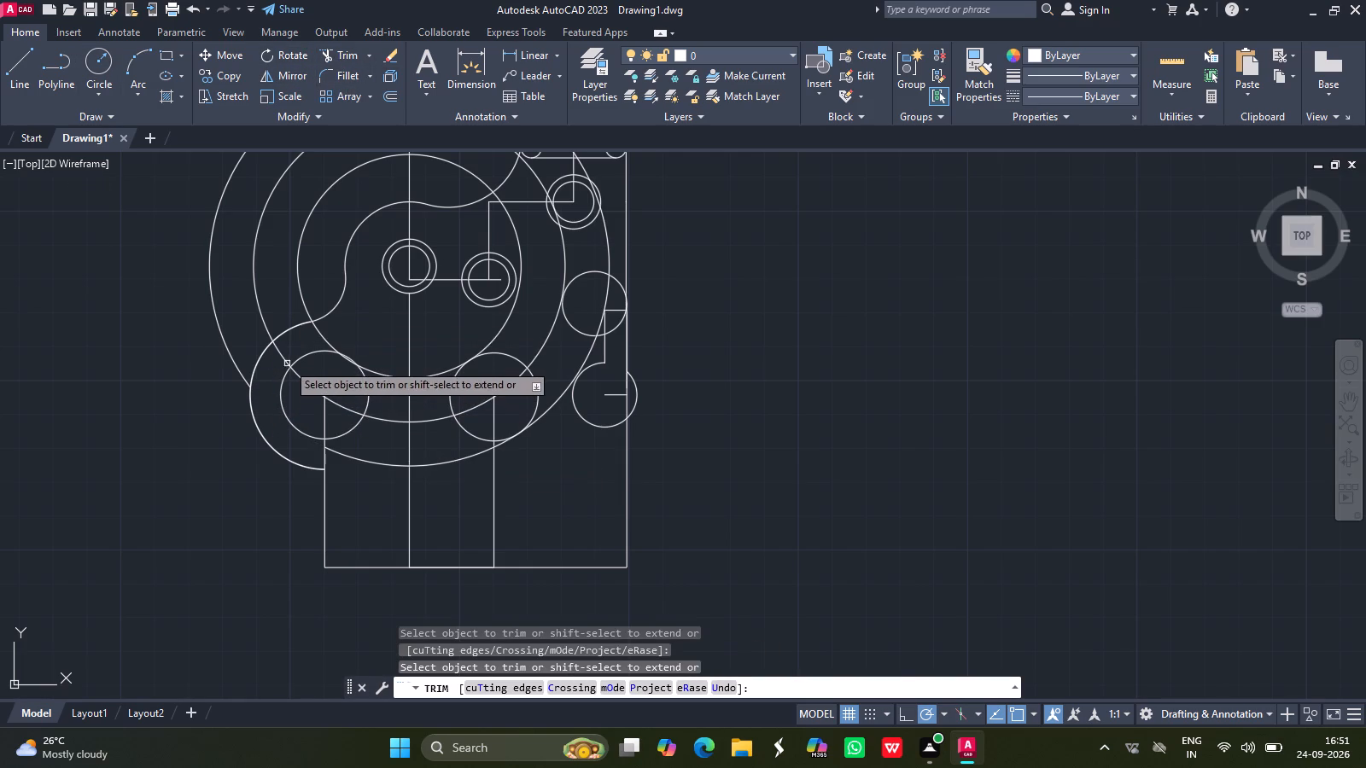
{"action": "left_click_drag", "start_coordinate": [289, 360], "coordinate": [322, 336]}
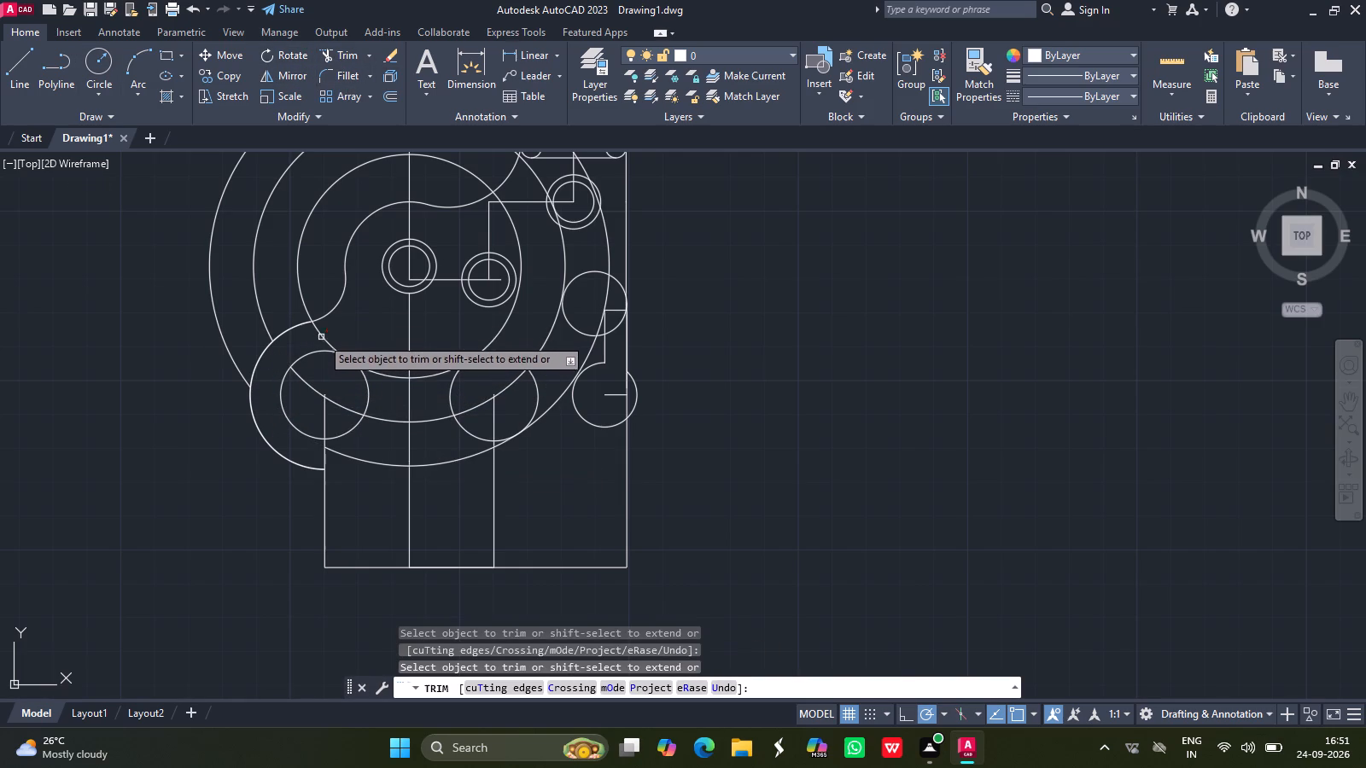
{"action": "left_click_drag", "start_coordinate": [322, 336], "coordinate": [324, 336]}
{"action": "left_click", "coordinate": [324, 336]}
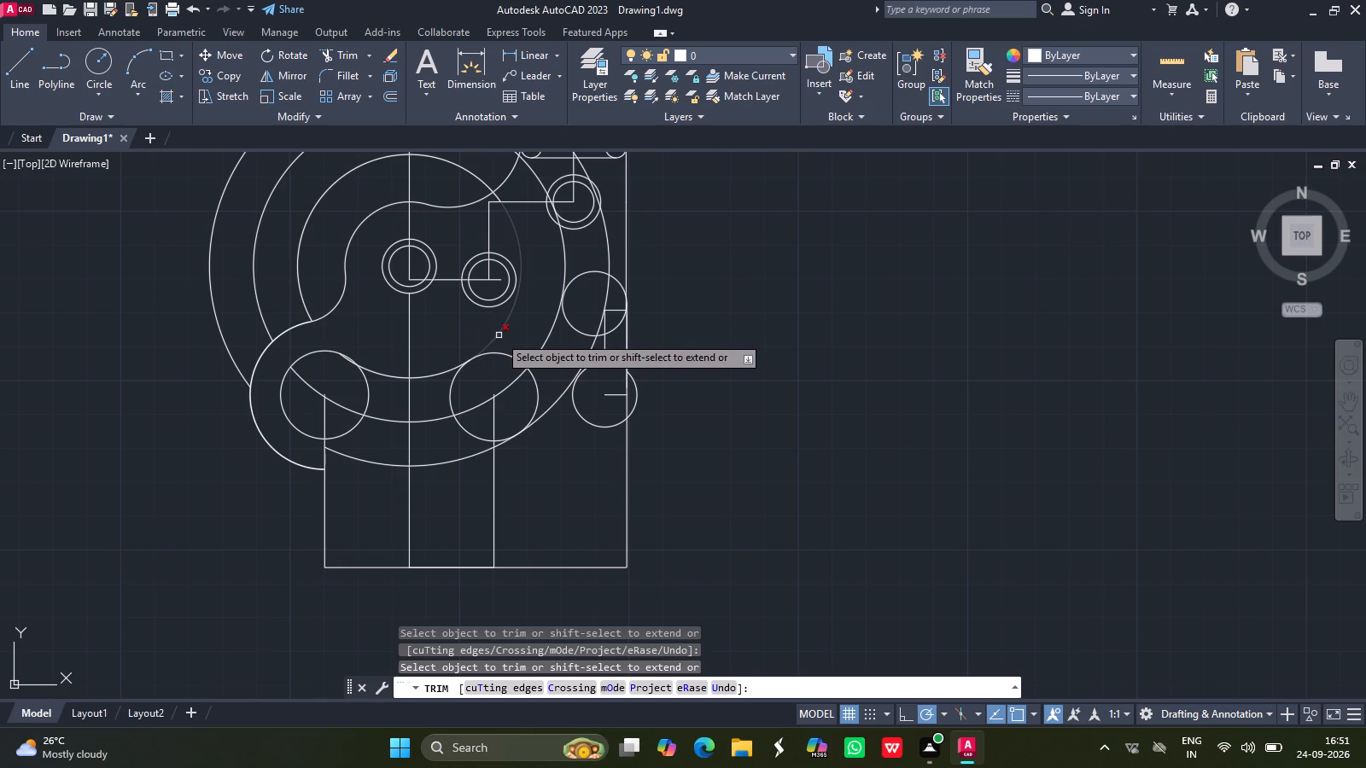
{"action": "left_click", "coordinate": [499, 335]}
{"action": "left_click_drag", "start_coordinate": [546, 346], "coordinate": [577, 377]}
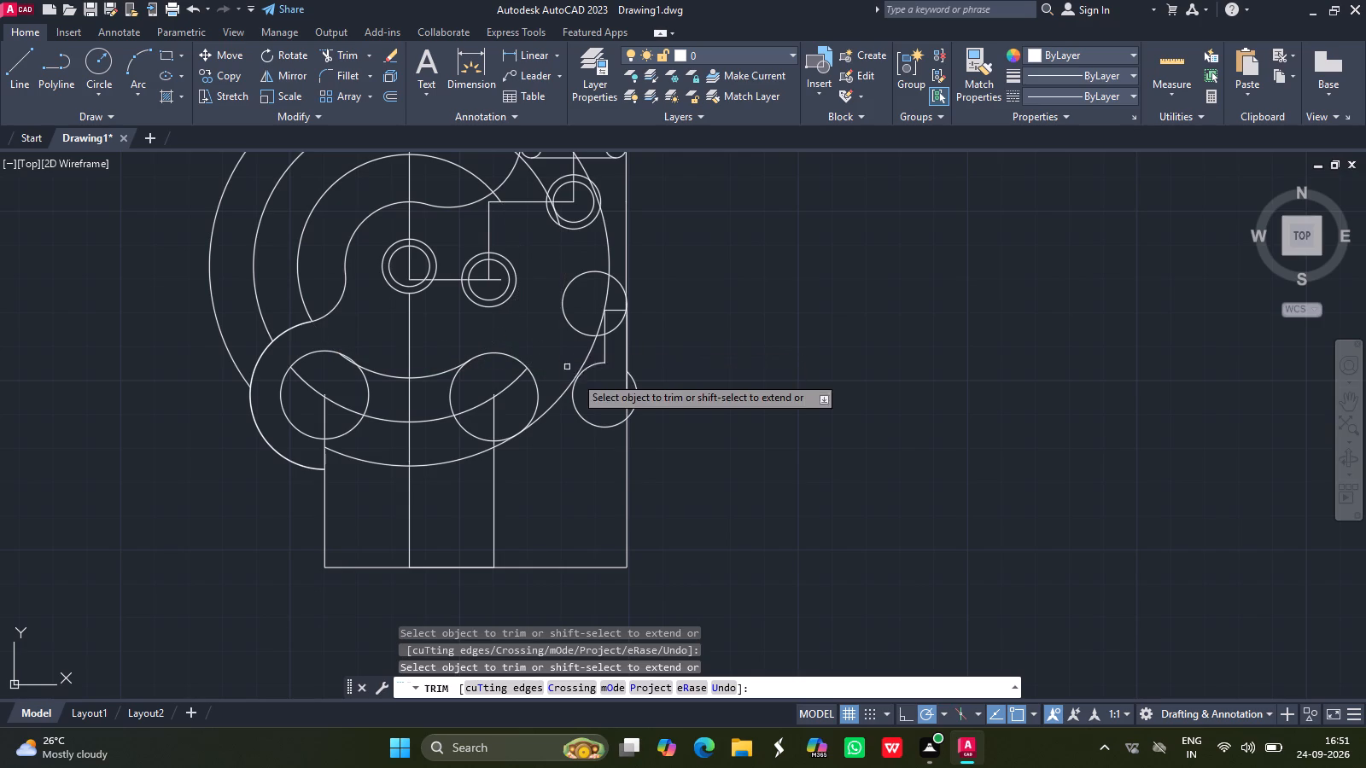
{"action": "left_click_drag", "start_coordinate": [577, 377], "coordinate": [563, 393]}
{"action": "left_click", "coordinate": [563, 393]}
{"action": "key", "text": "Return"}
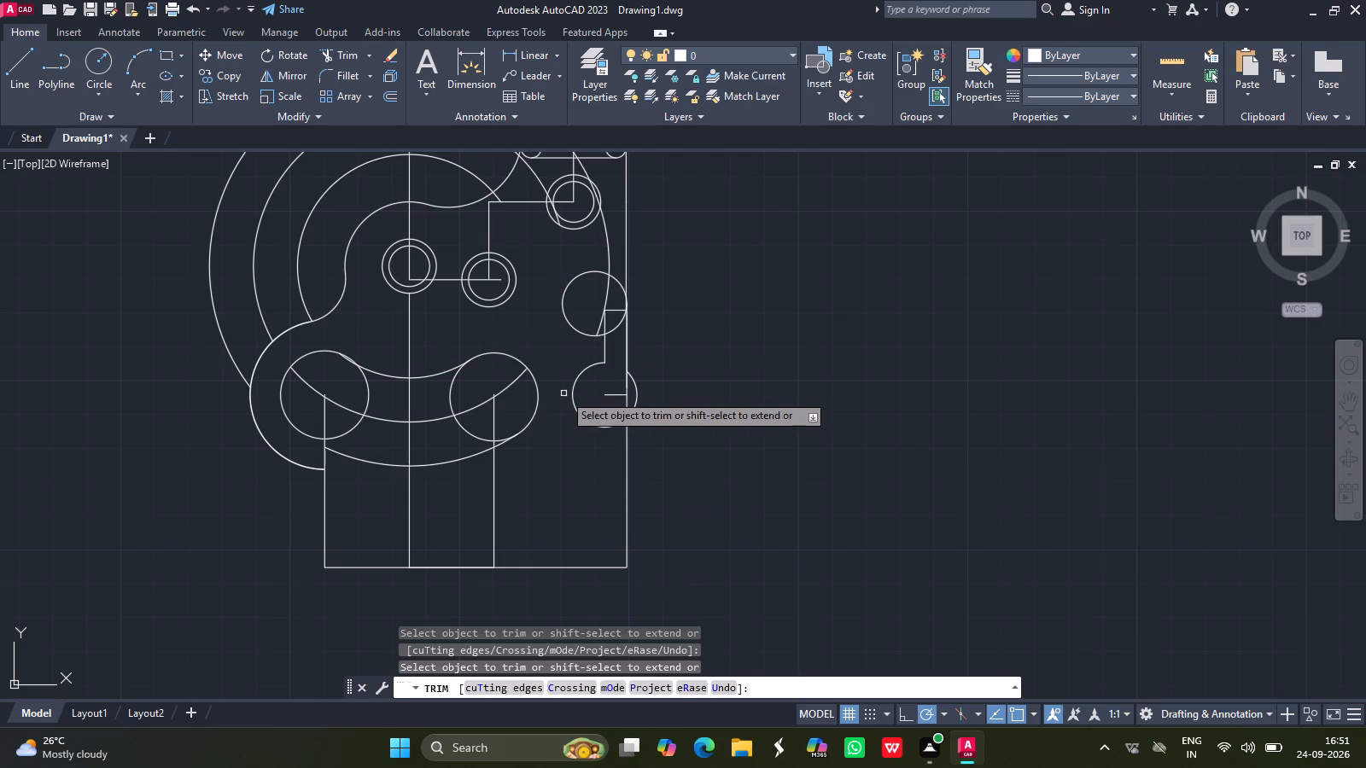
{"action": "key", "text": "Escape"}
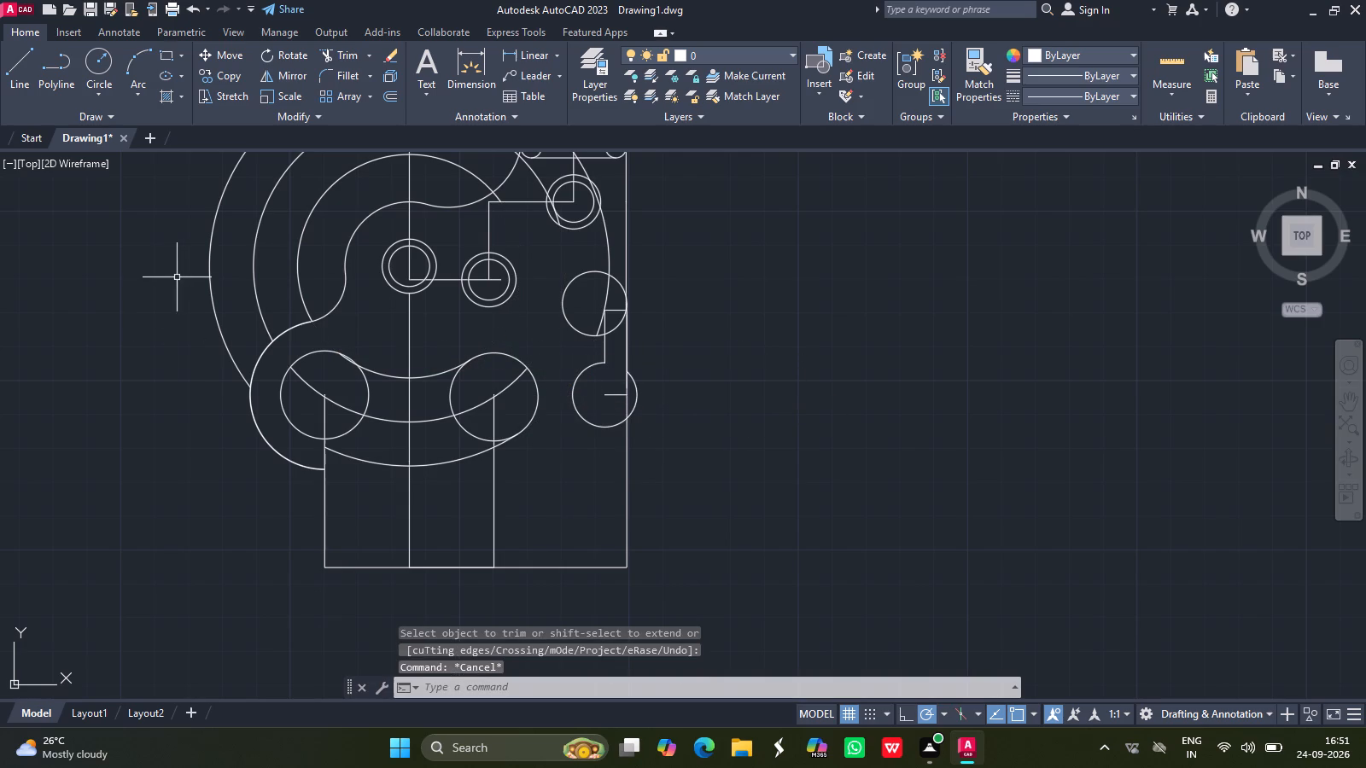
Erase the three leftover upper arcs of the radius 46 circle and its offsets.
{"action": "left_click_drag", "start_coordinate": [208, 289], "coordinate": [221, 285]}
{"action": "left_click_drag", "start_coordinate": [221, 285], "coordinate": [252, 278]}
{"action": "left_click", "coordinate": [252, 278]}
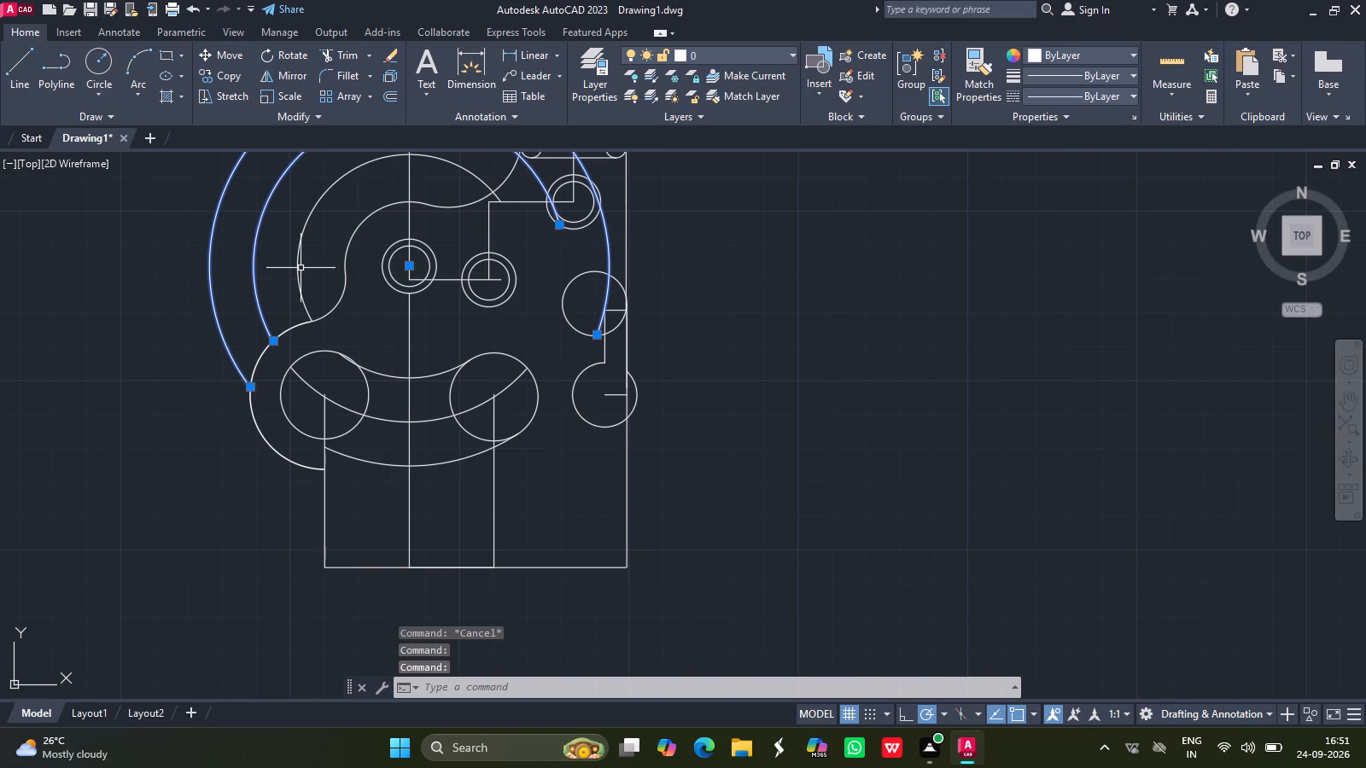
{"action": "left_click", "coordinate": [297, 264]}
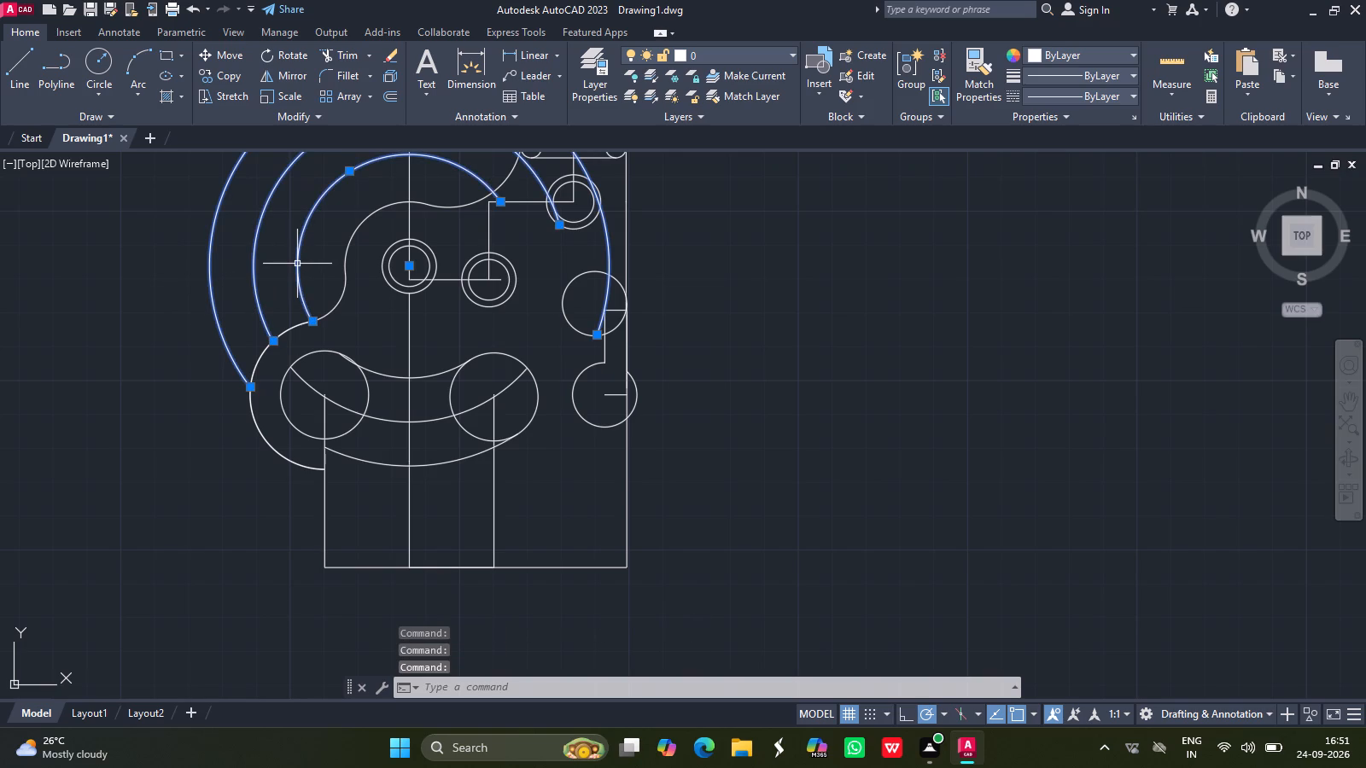
{"action": "key", "text": "Delete"}
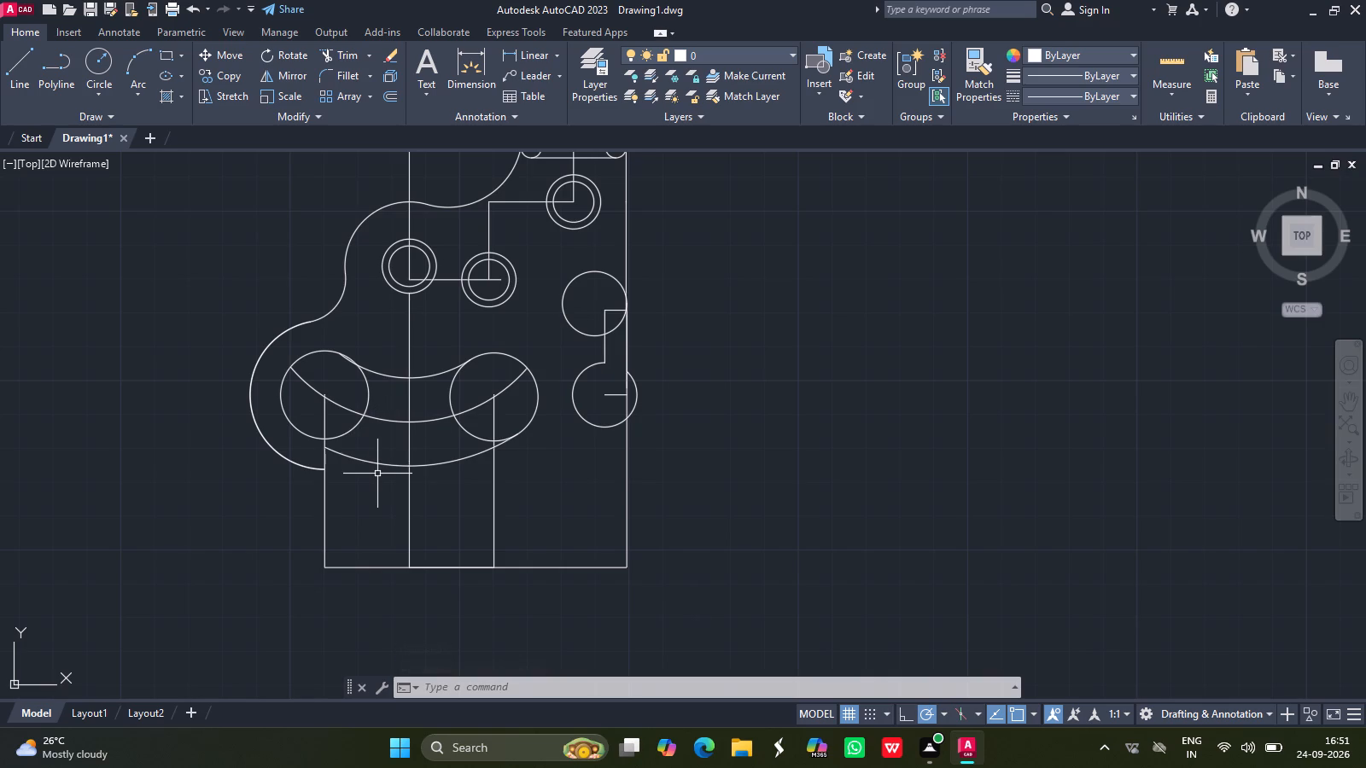
Extend the left end of the outer offset arc to the left lobe's arc.
{"action": "type", "text": "ext"}
{"action": "left_click_drag", "start_coordinate": [420, 507], "coordinate": [336, 466]}
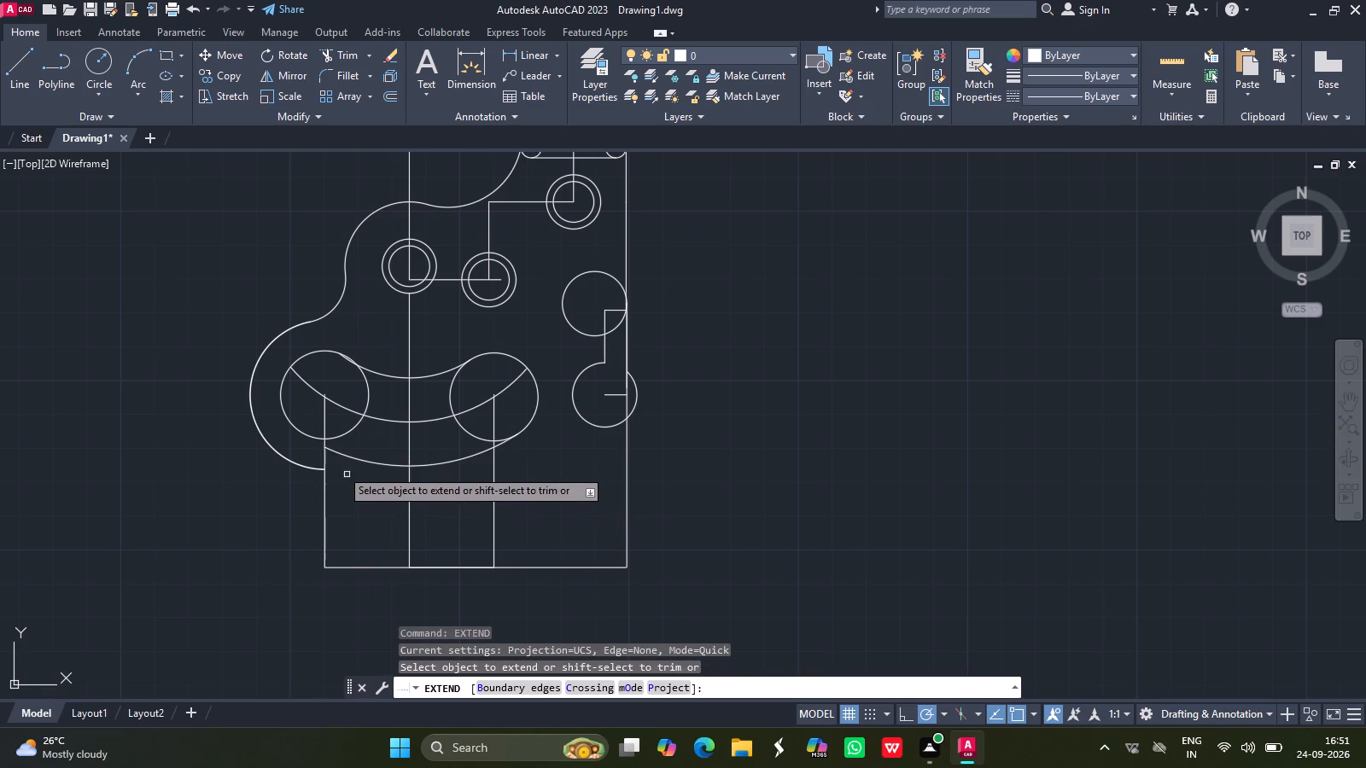
{"action": "left_click_drag", "start_coordinate": [336, 466], "coordinate": [336, 453]}
{"action": "left_click", "coordinate": [336, 453]}
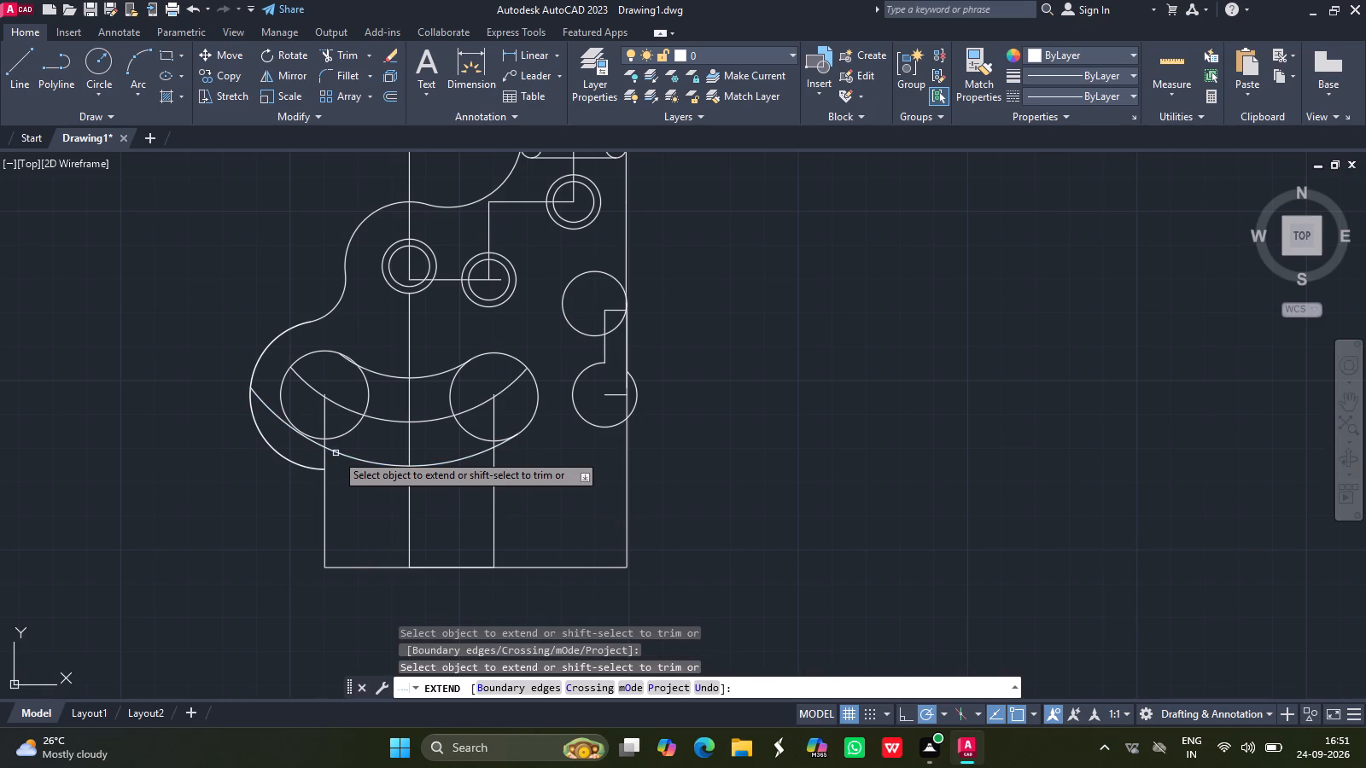
{"action": "key", "text": "Return"}
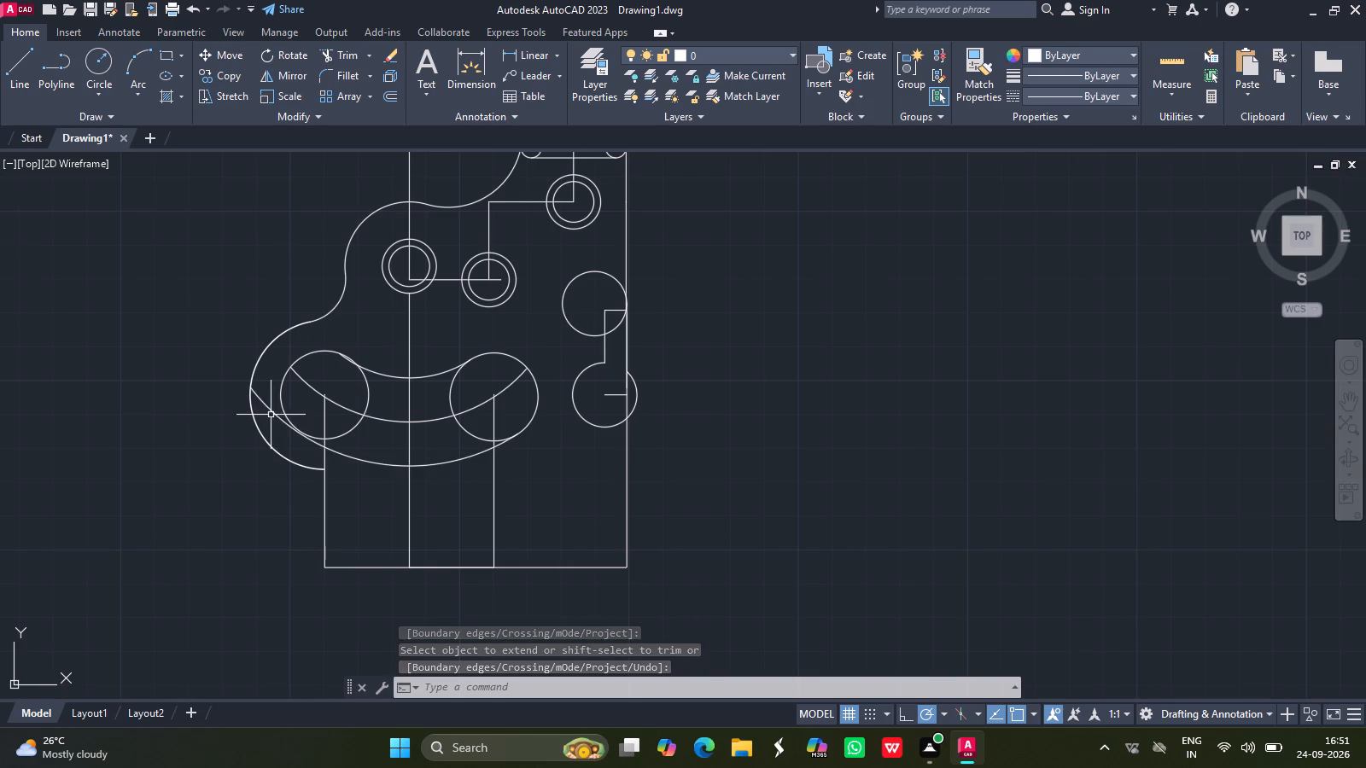
Trim the outer offset arc where it touches the lower-left circle, using a short temporary cutting line, and remove that line.
{"action": "left_click", "coordinate": [18, 63]}
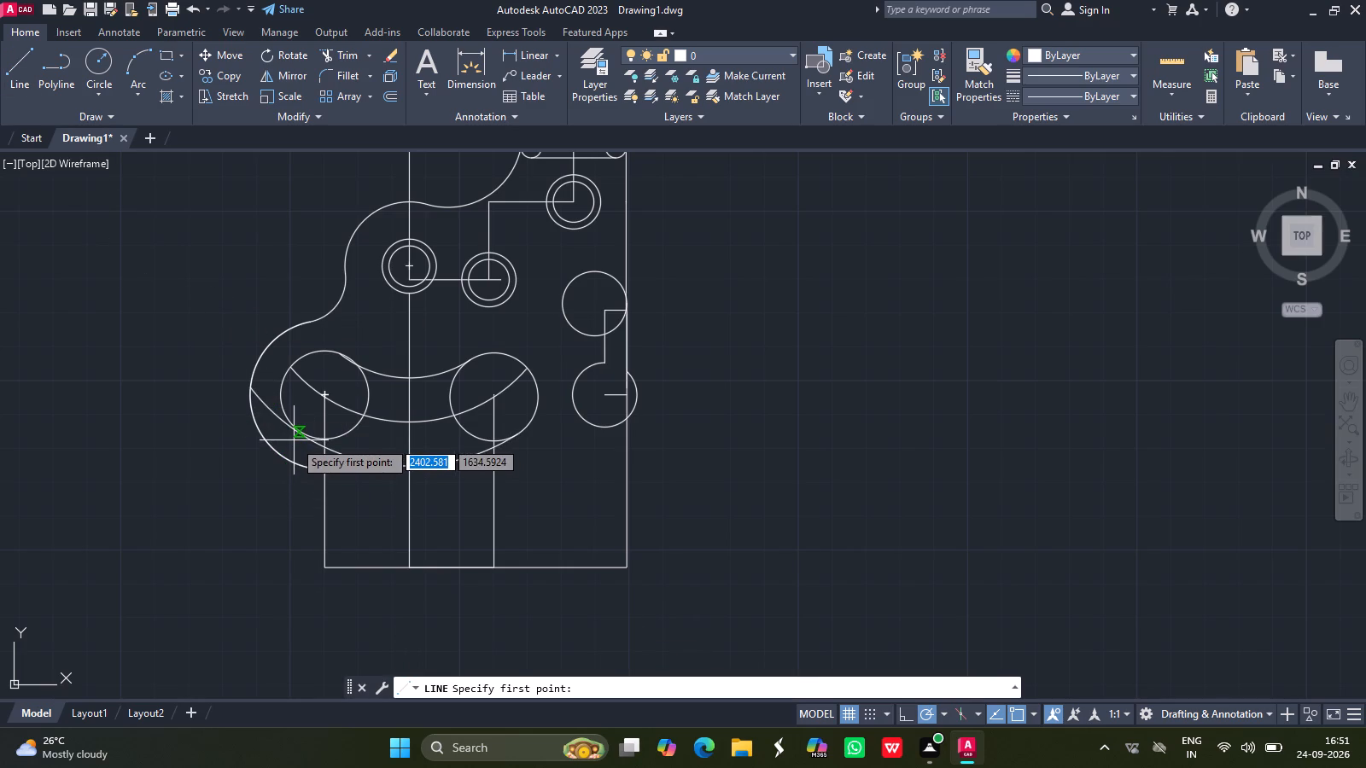
{"action": "left_click_drag", "start_coordinate": [294, 440], "coordinate": [304, 419]}
{"action": "left_click", "coordinate": [304, 419]}
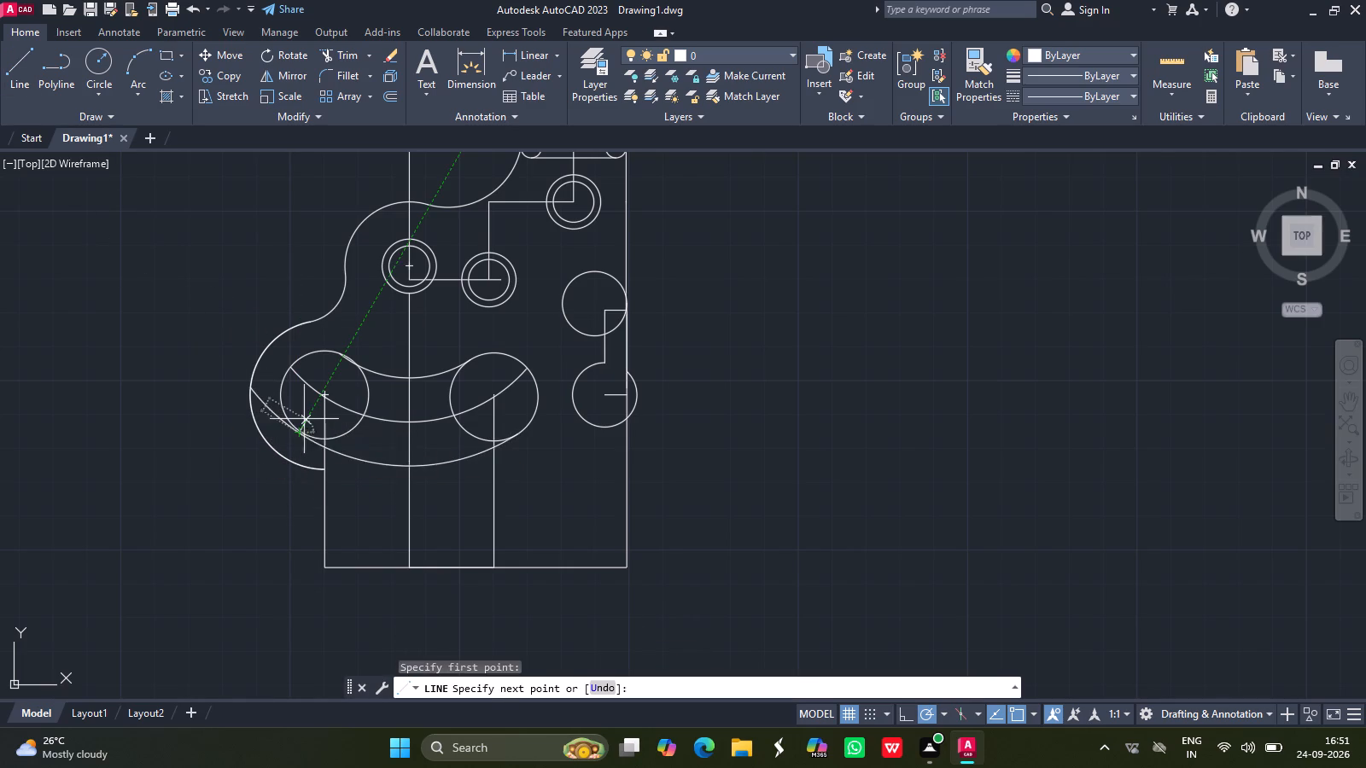
{"action": "key", "text": "Return"}
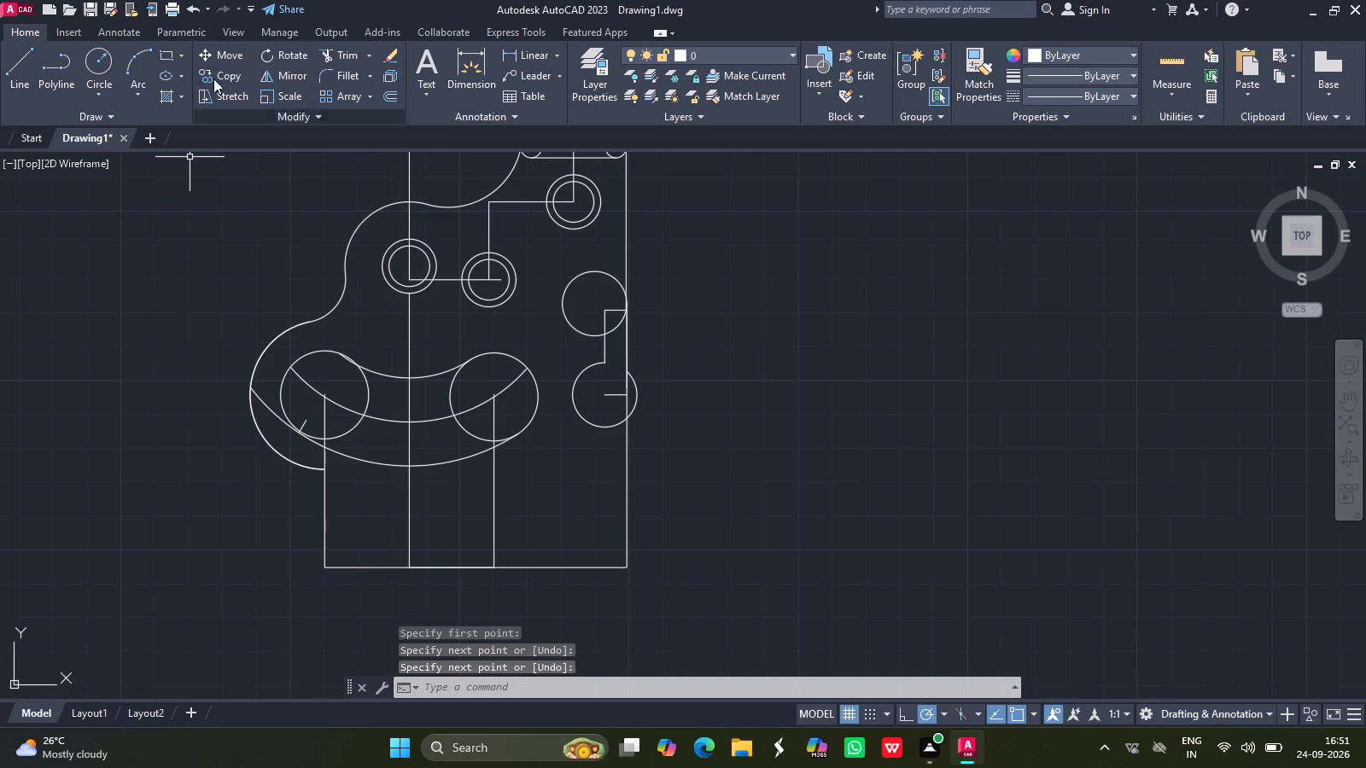
{"action": "left_click", "coordinate": [334, 55]}
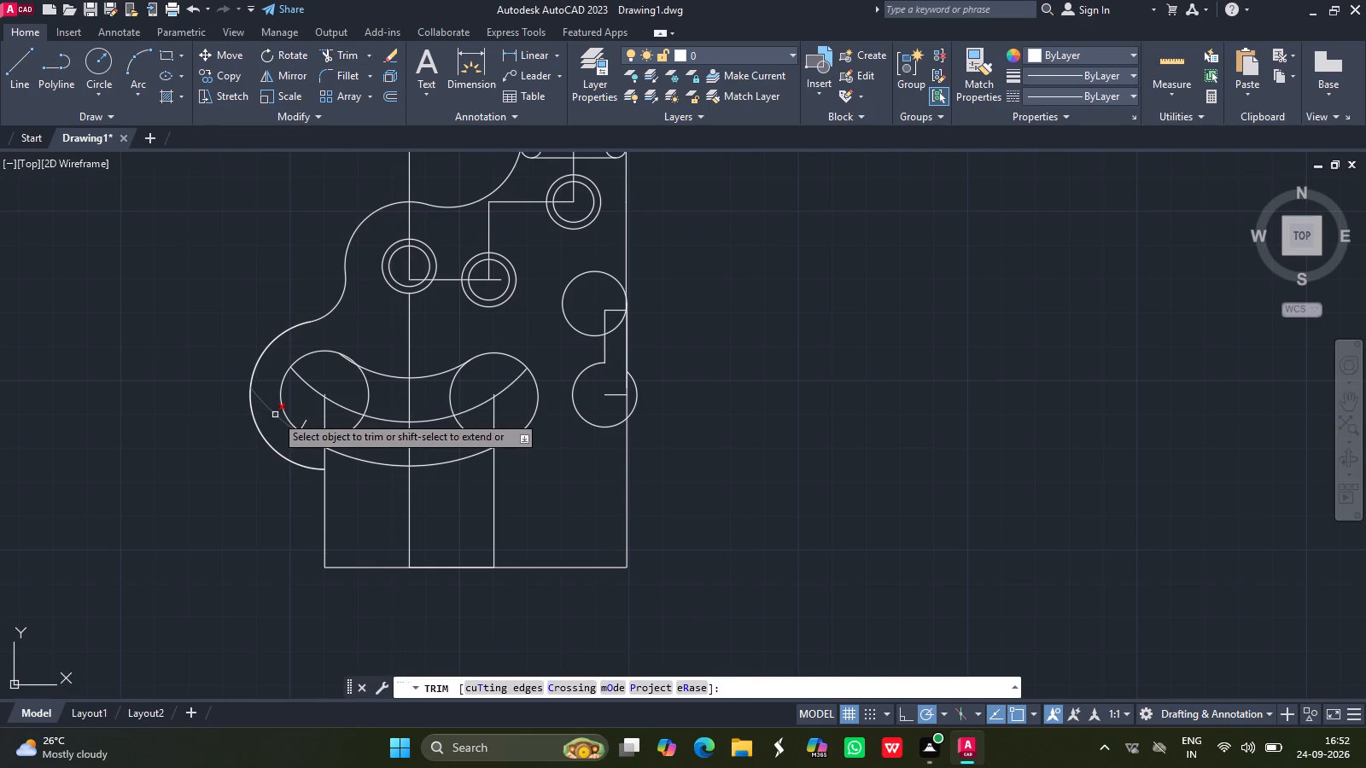
{"action": "left_click_drag", "start_coordinate": [275, 415], "coordinate": [304, 426]}
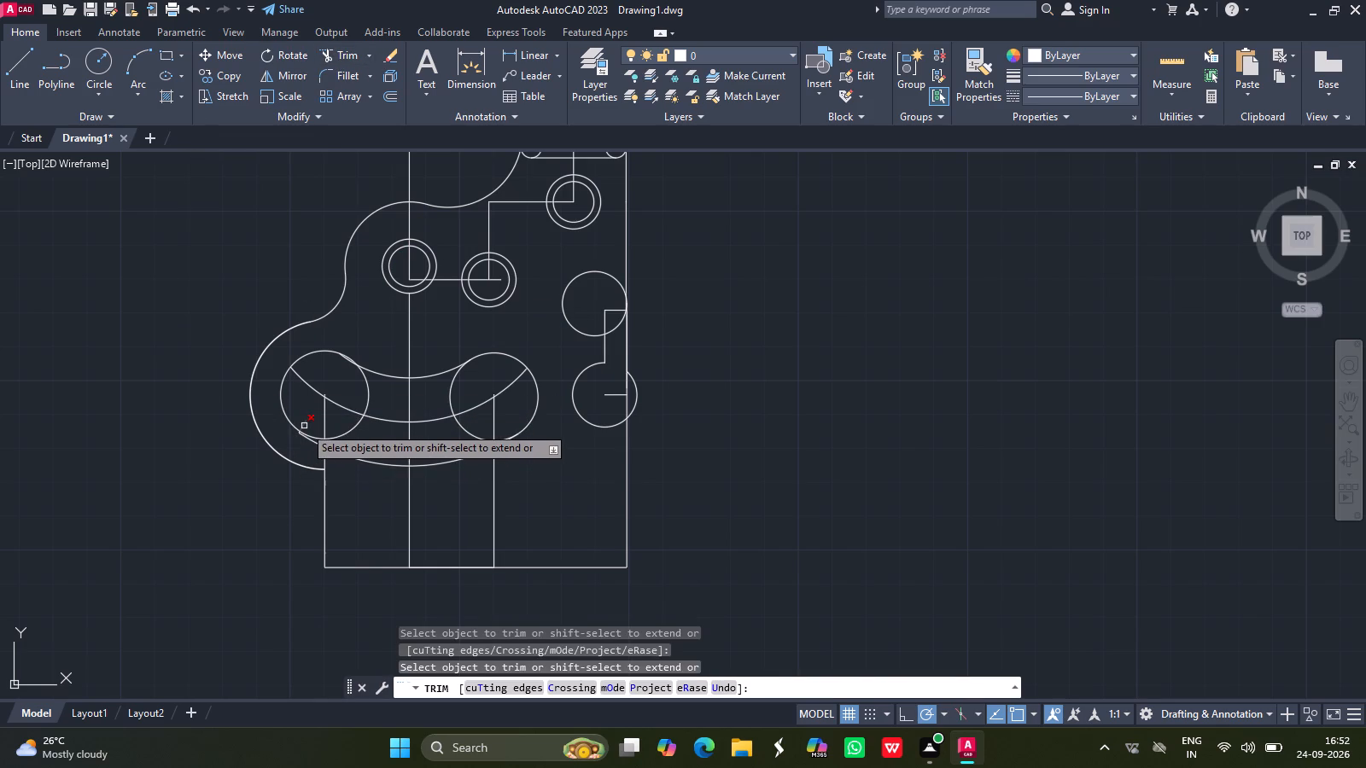
{"action": "left_click", "coordinate": [304, 426]}
{"action": "key", "text": "Return"}
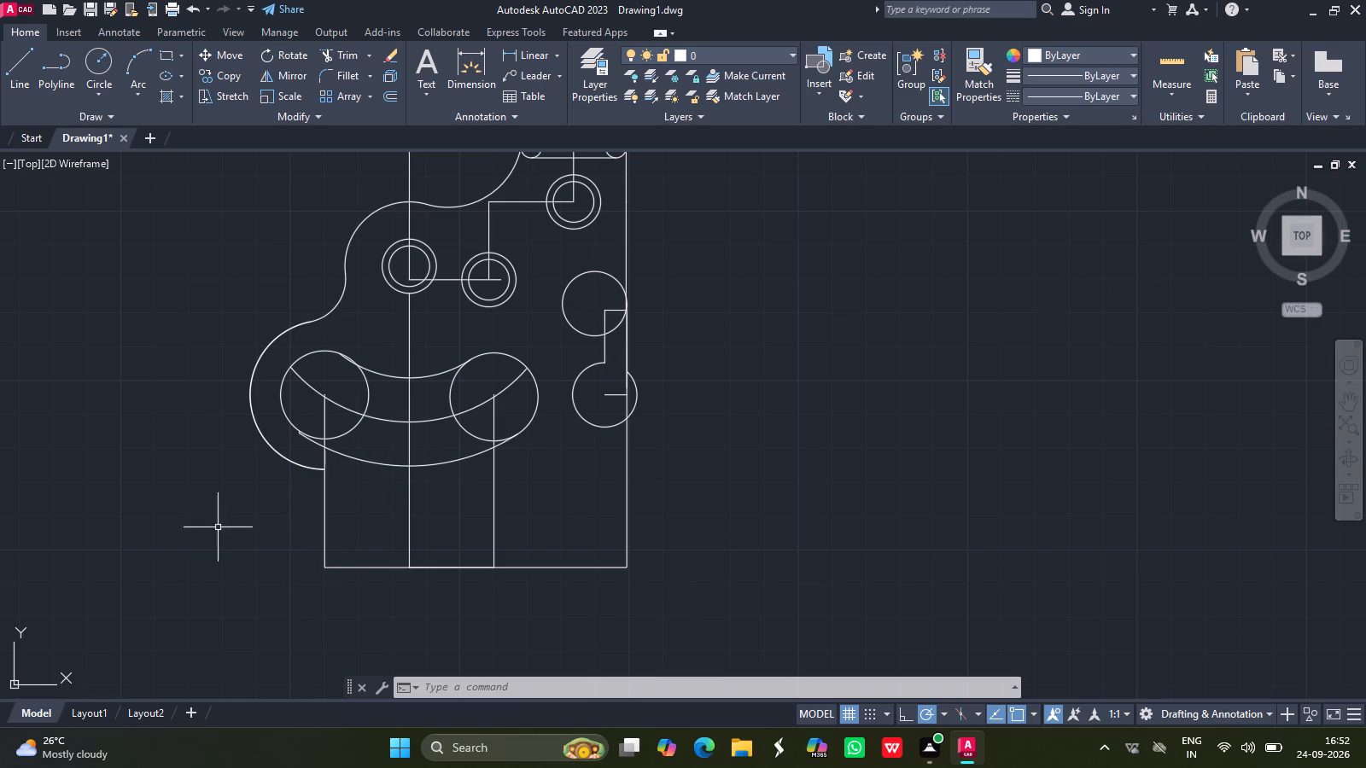
Draw a circle of radius 28 centred on the profile's bottom-left corner.
{"action": "left_click", "coordinate": [107, 61]}
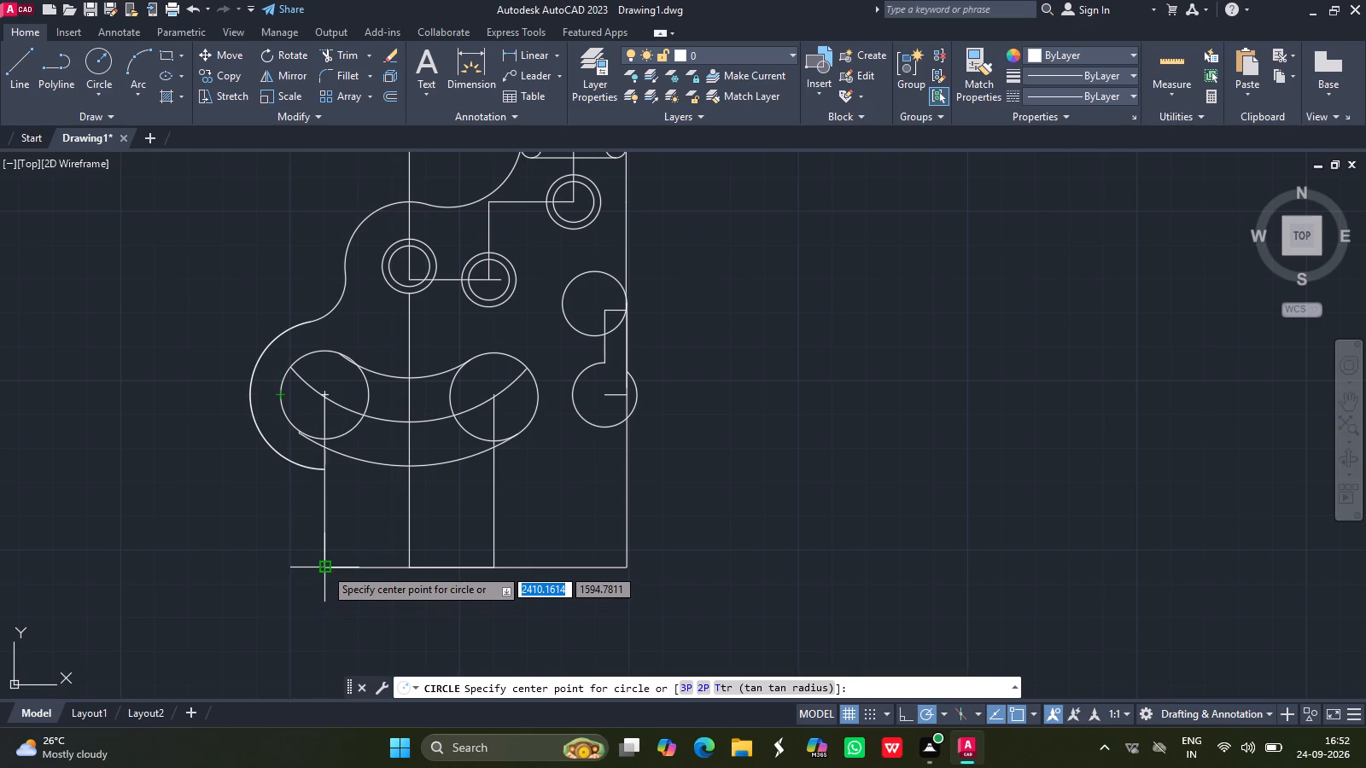
{"action": "left_click_drag", "start_coordinate": [324, 567], "coordinate": [283, 526]}
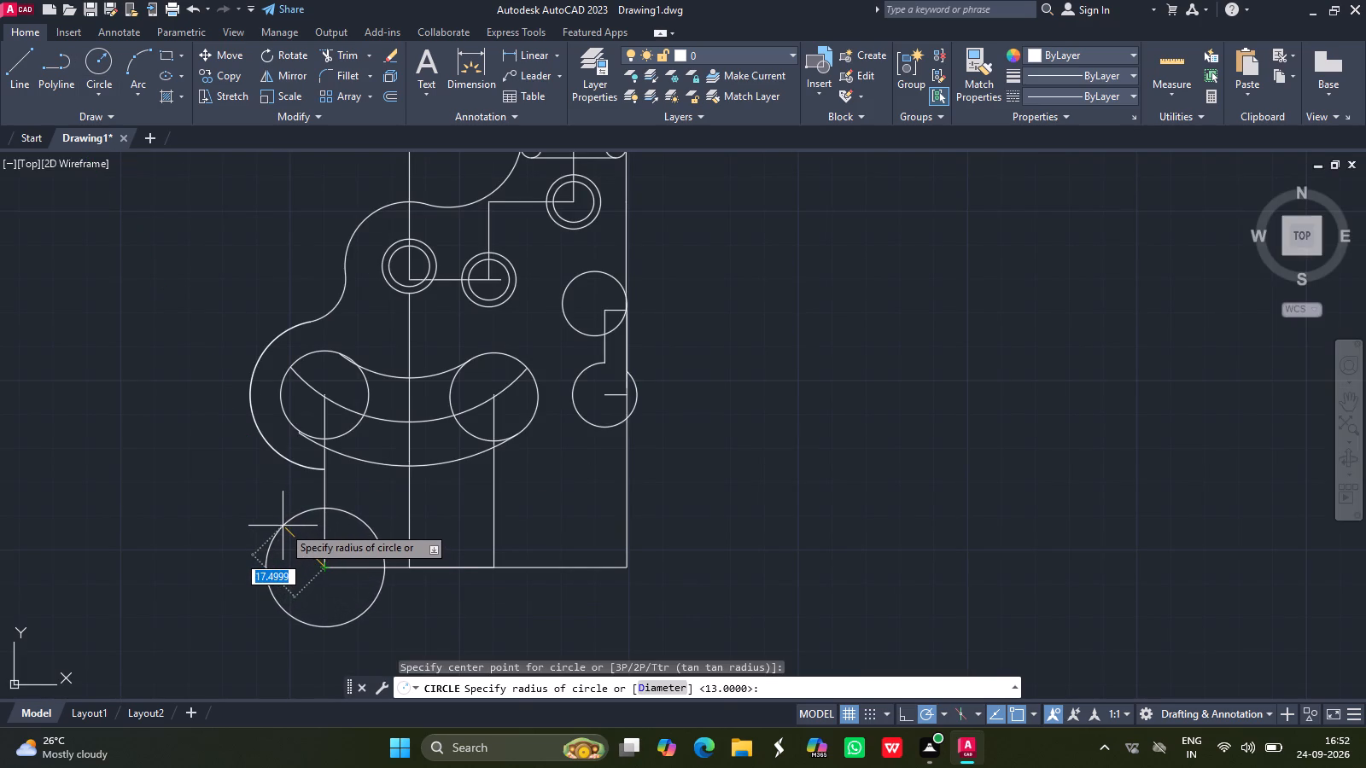
{"action": "type", "text": "28"}
{"action": "key", "text": "Return"}
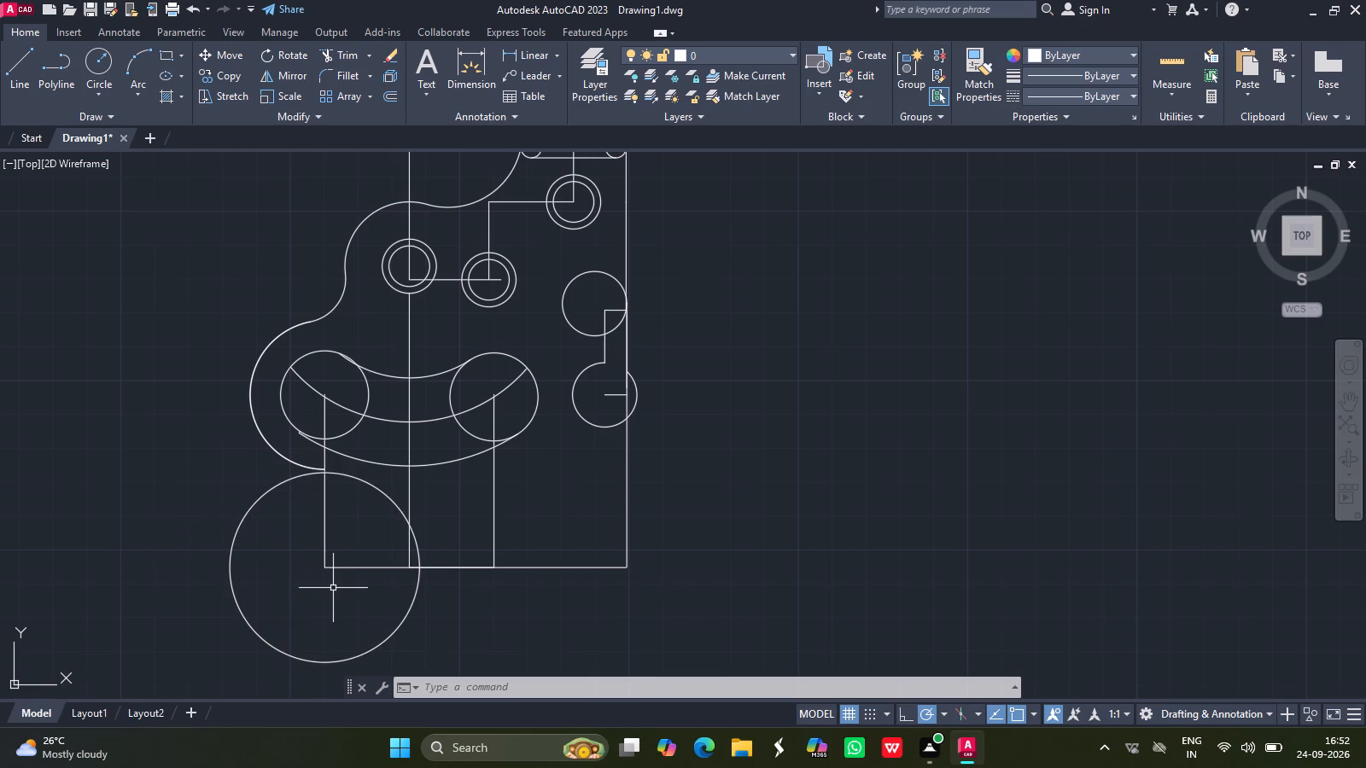
Extend the profile's bottom edge leftward to the far side of the radius 28 circle.
{"action": "type", "text": "ext"}
{"action": "left_click_drag", "start_coordinate": [395, 521], "coordinate": [375, 521]}
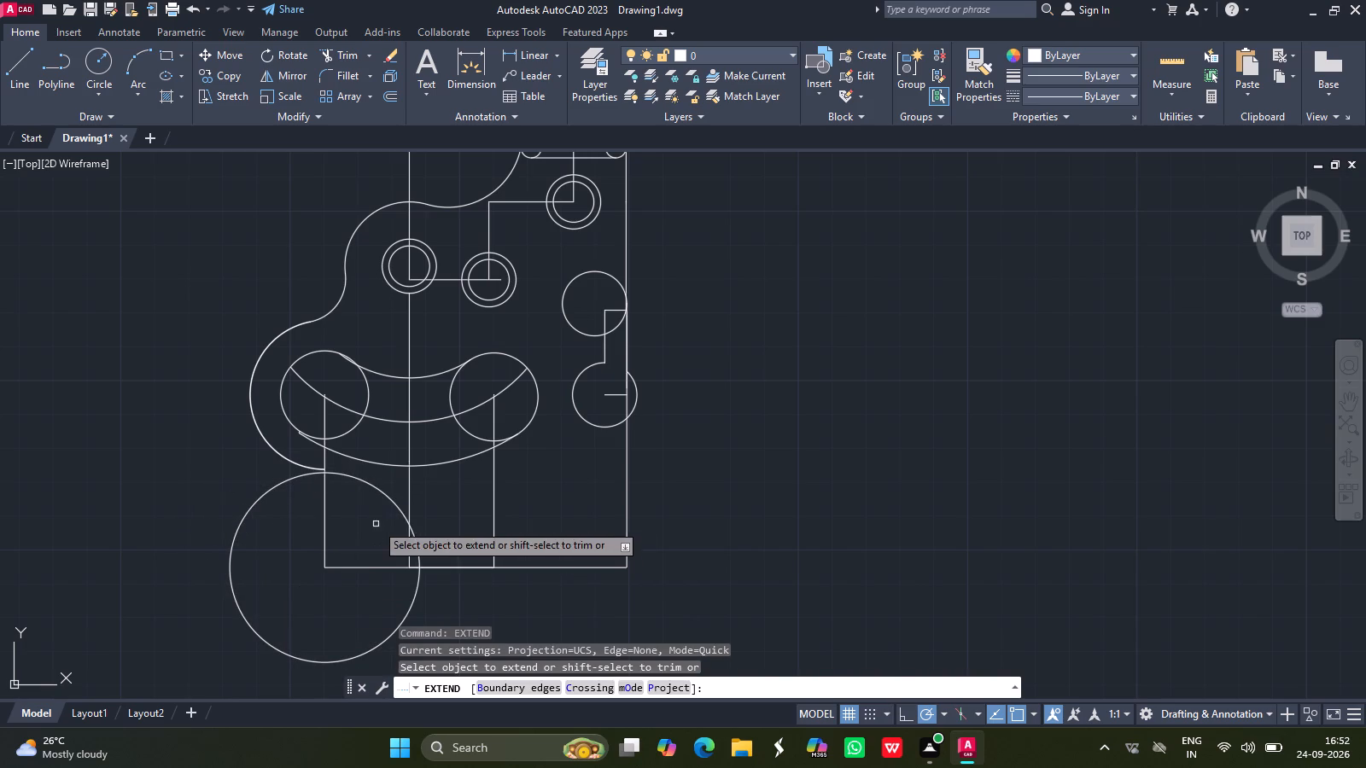
{"action": "left_click_drag", "start_coordinate": [375, 521], "coordinate": [355, 568]}
{"action": "left_click", "coordinate": [355, 568]}
{"action": "key", "text": "Return"}
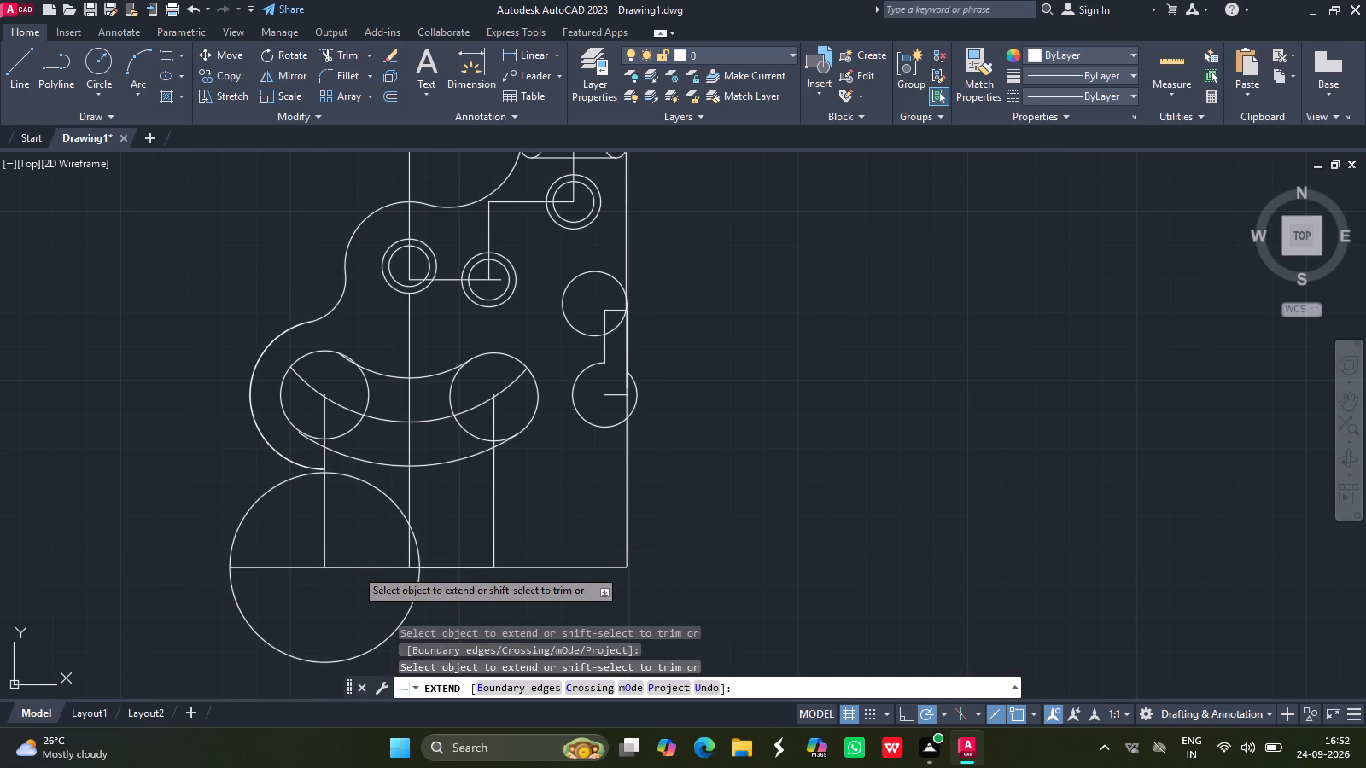
Trim the radius 28 circle down to its upper-left quarter arc, between the bottom edge and the left vertical line.
{"action": "left_click", "coordinate": [337, 48]}
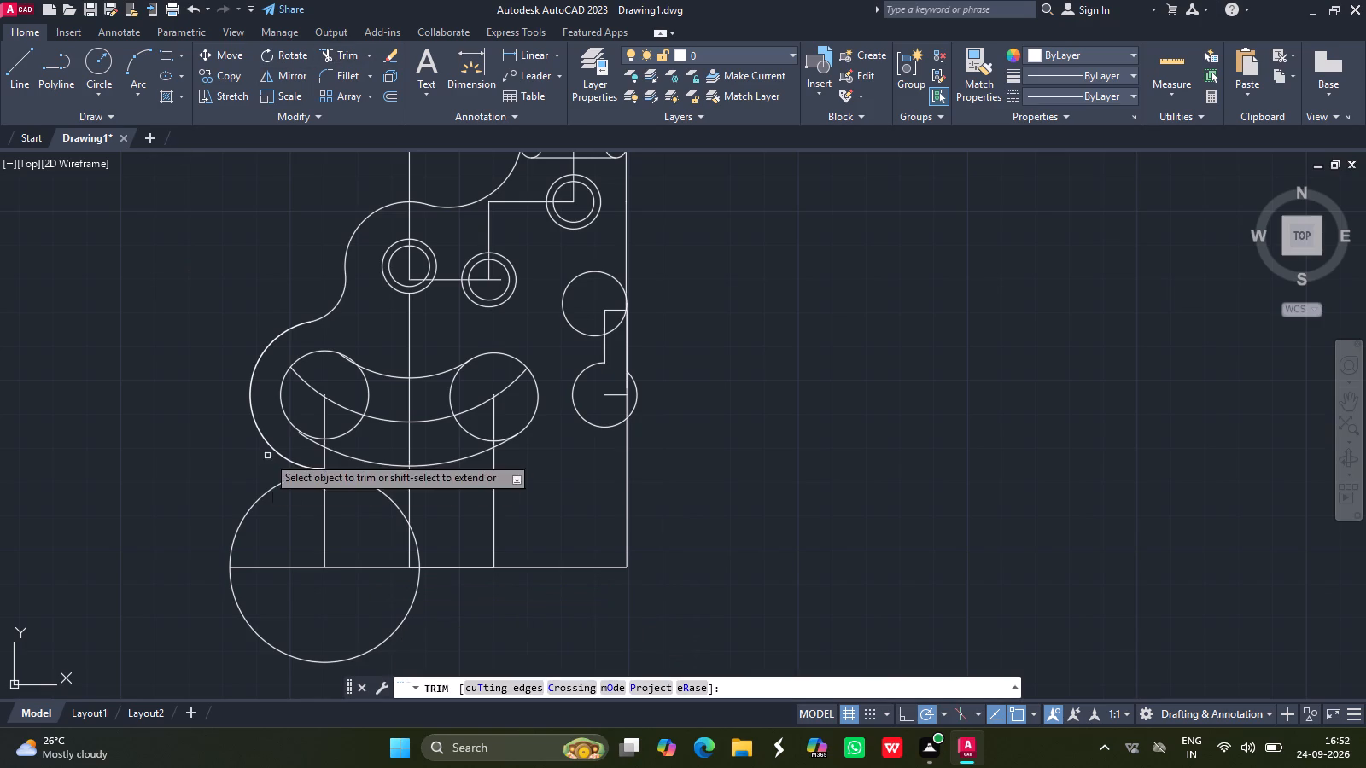
{"action": "left_click", "coordinate": [242, 608]}
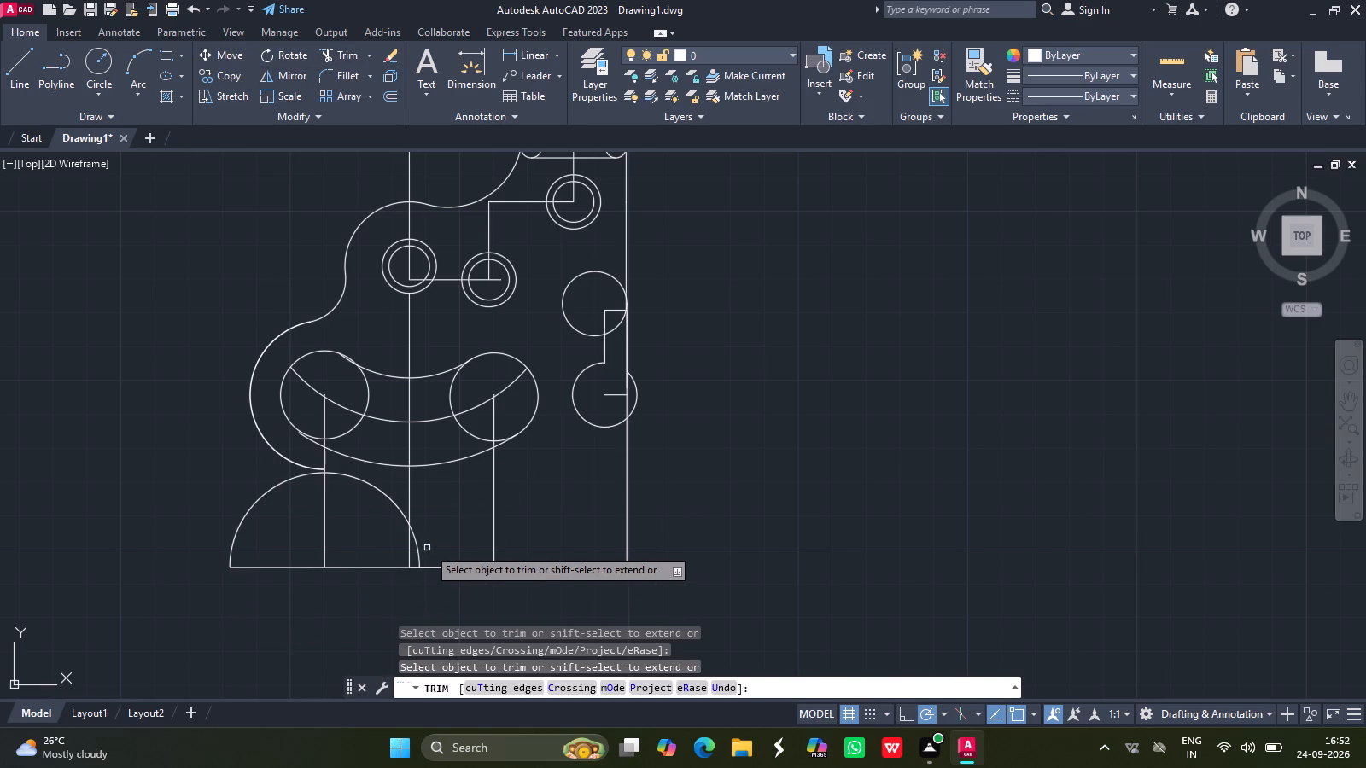
{"action": "left_click_drag", "start_coordinate": [419, 548], "coordinate": [388, 512]}
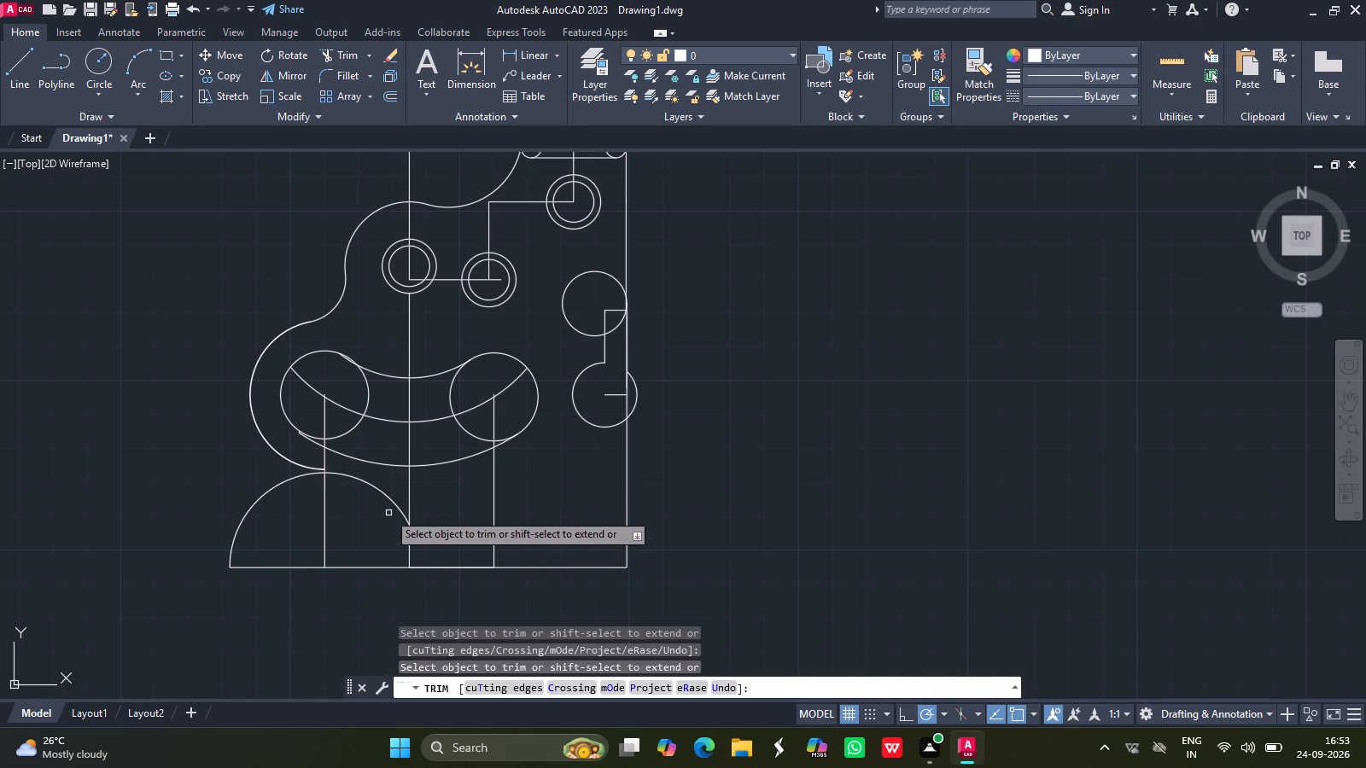
{"action": "left_click_drag", "start_coordinate": [388, 512], "coordinate": [388, 500]}
{"action": "left_click", "coordinate": [388, 500]}
{"action": "key", "text": "Return"}
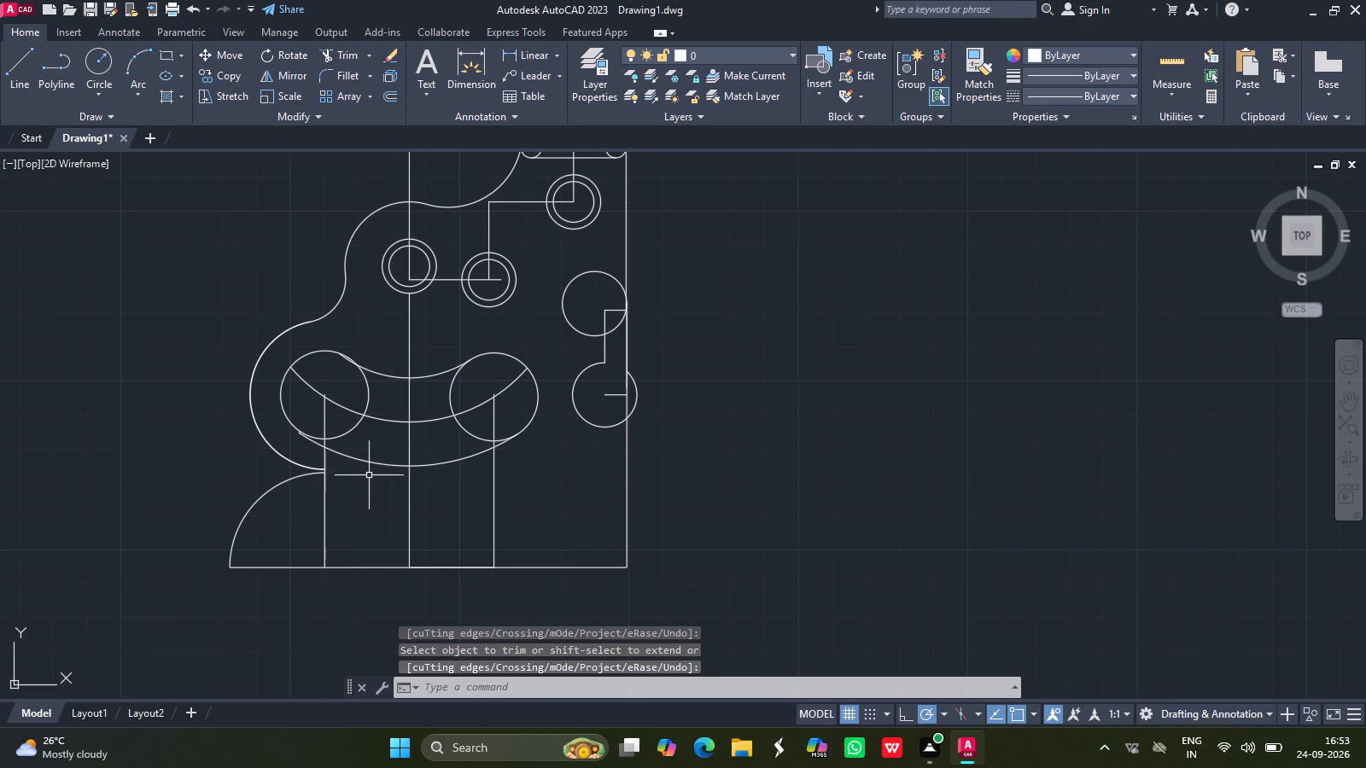
{"action": "left_click", "coordinate": [326, 498]}
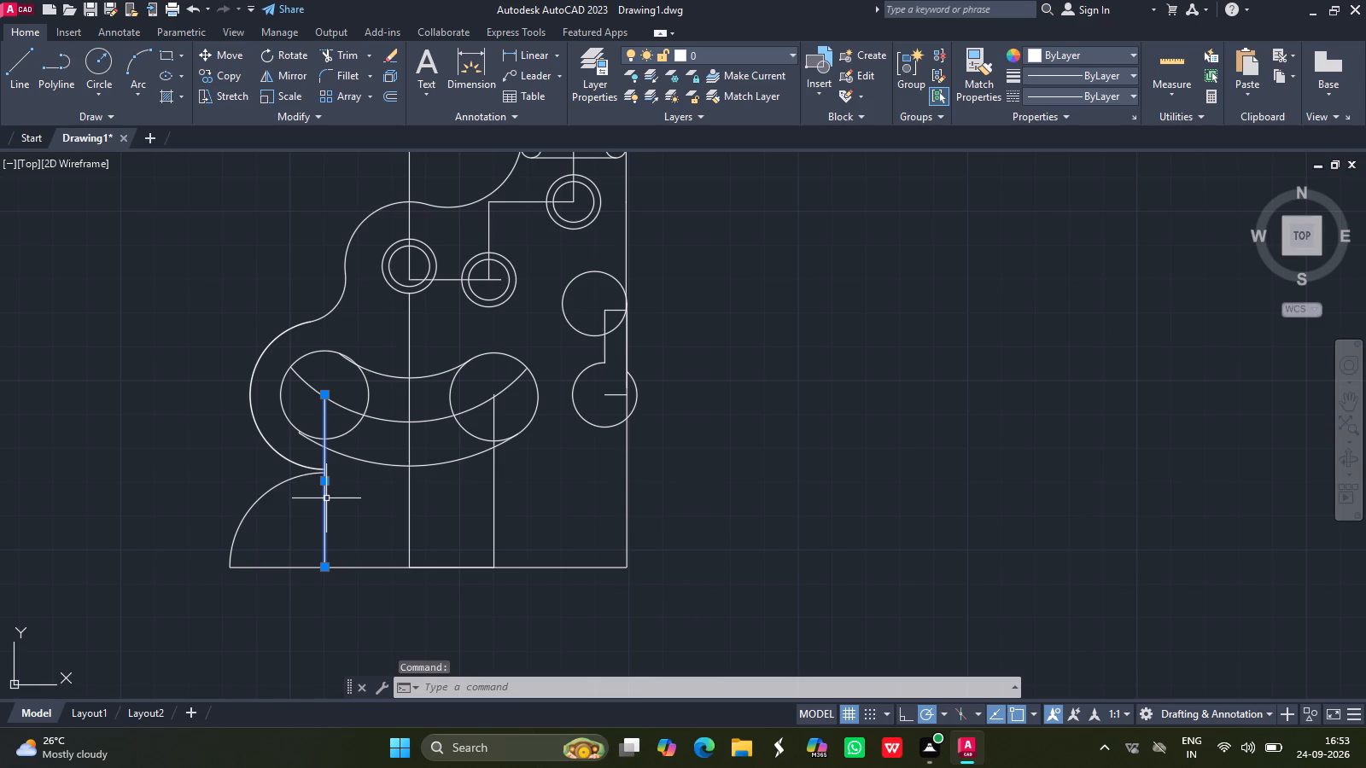
{"action": "key", "text": "Escape"}
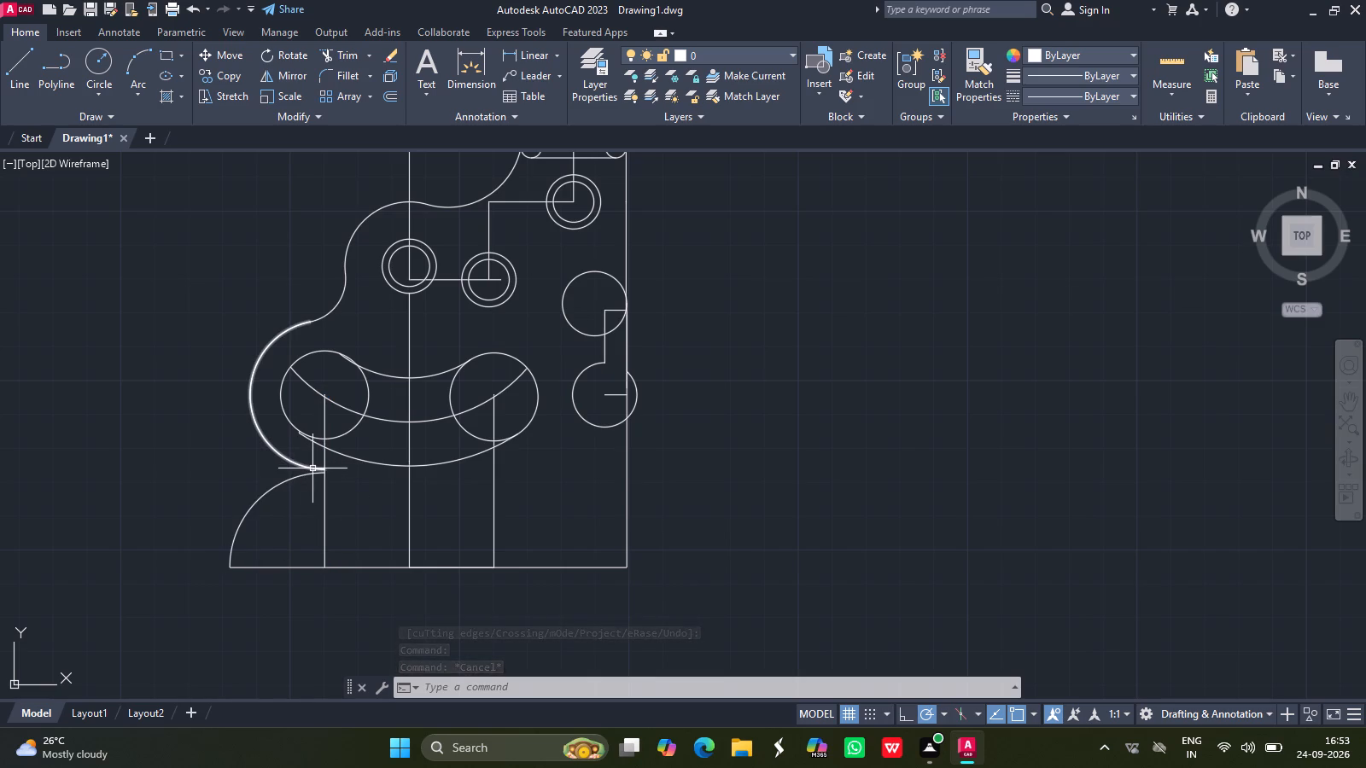
Draw a circle of radius 22 centred on the curved slot's left end circle.
{"action": "left_click", "coordinate": [101, 63]}
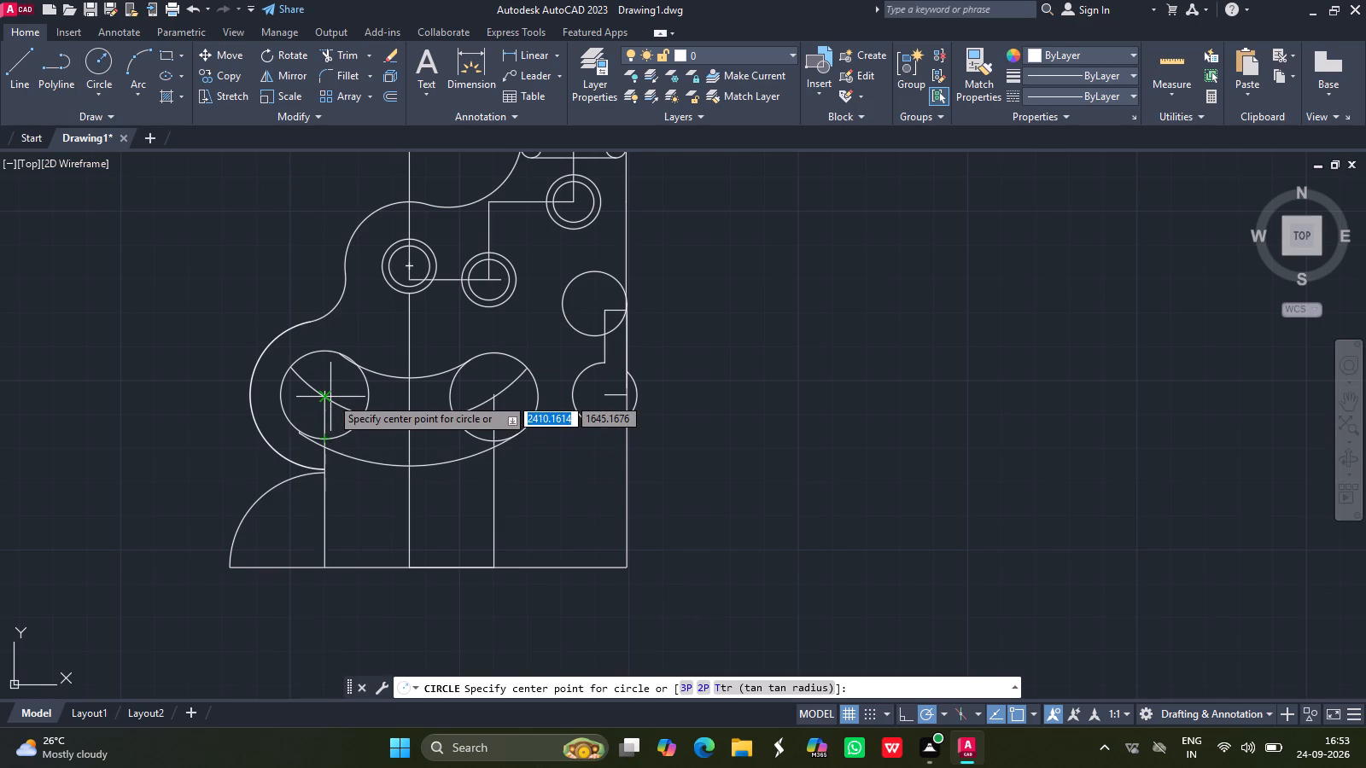
{"action": "left_click_drag", "start_coordinate": [327, 396], "coordinate": [216, 334]}
{"action": "type", "text": "22"}
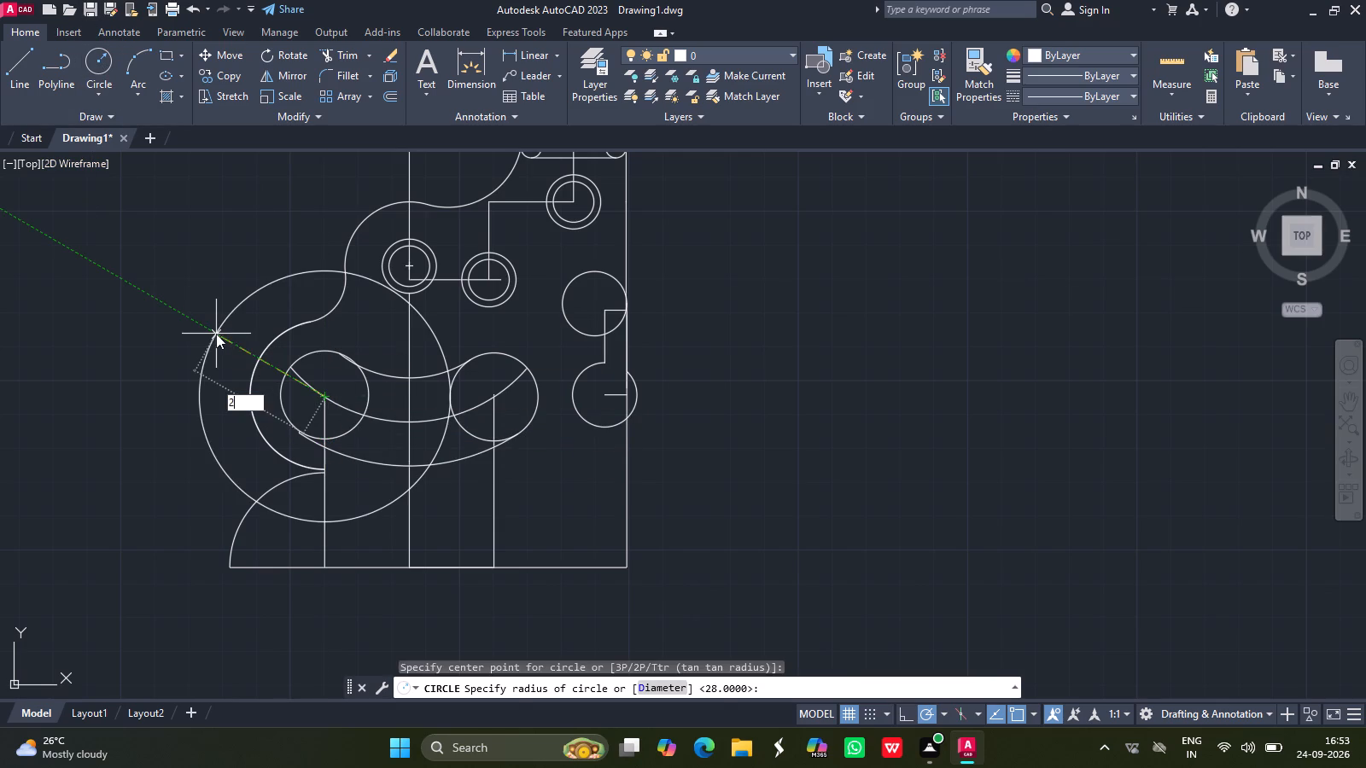
{"action": "key", "text": "Return"}
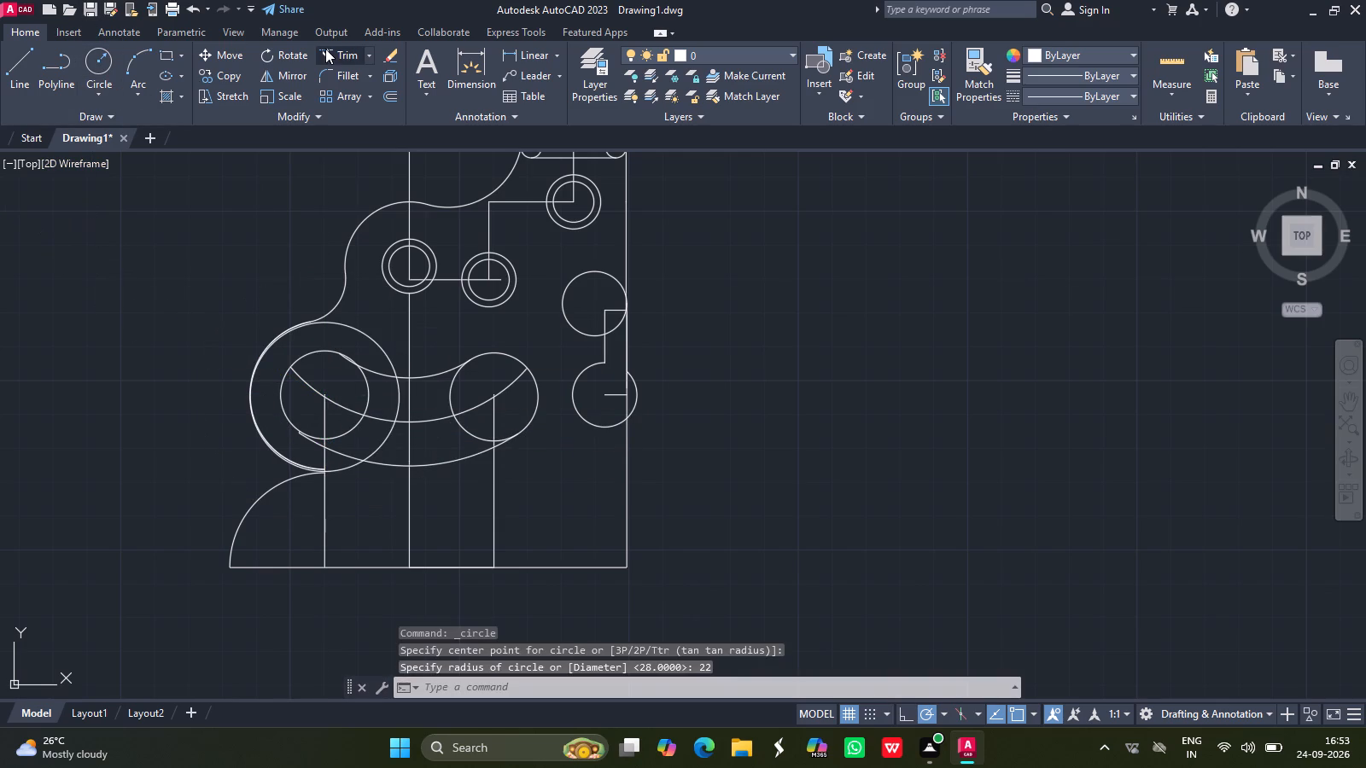
Trim away the old left lobe arc and the inner part of the radius 22 circle, leaving one outer lobe arc.
{"action": "left_click", "coordinate": [333, 49]}
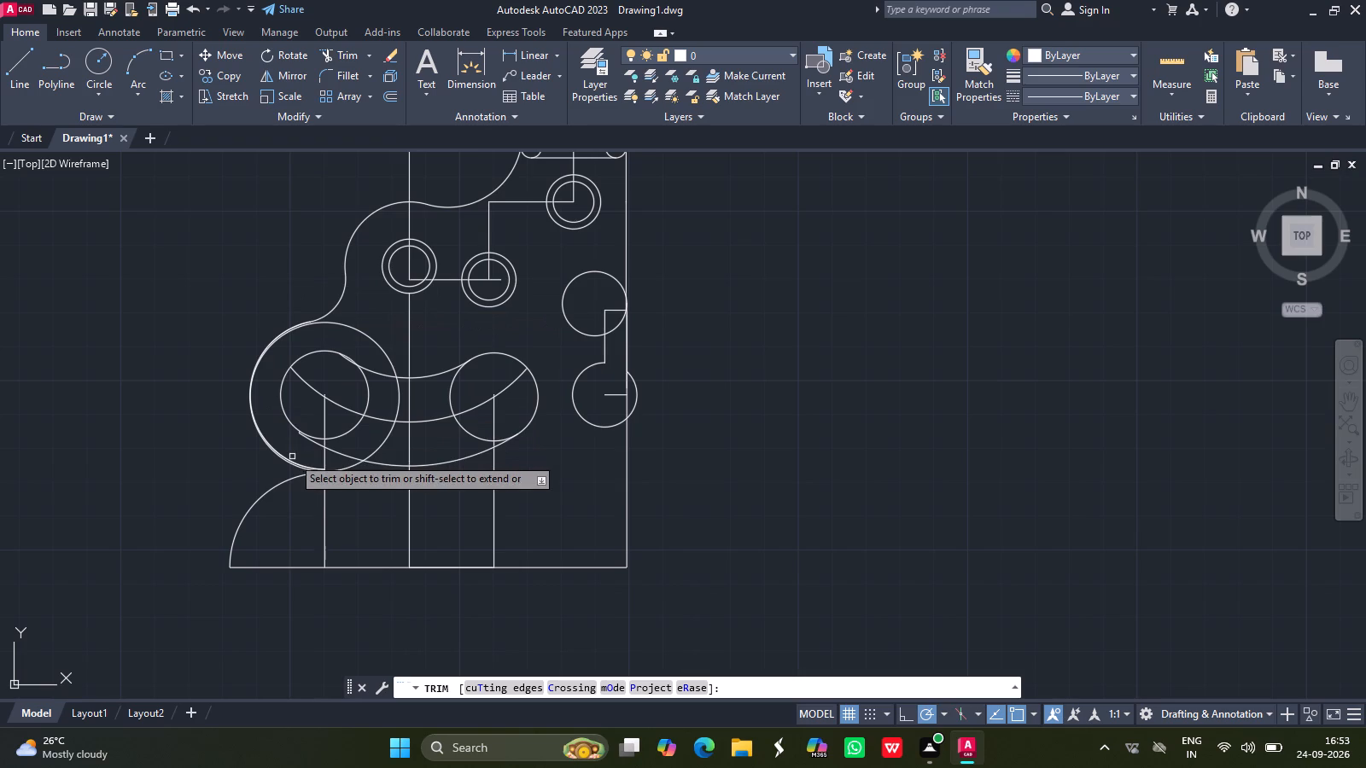
{"action": "left_click", "coordinate": [318, 467]}
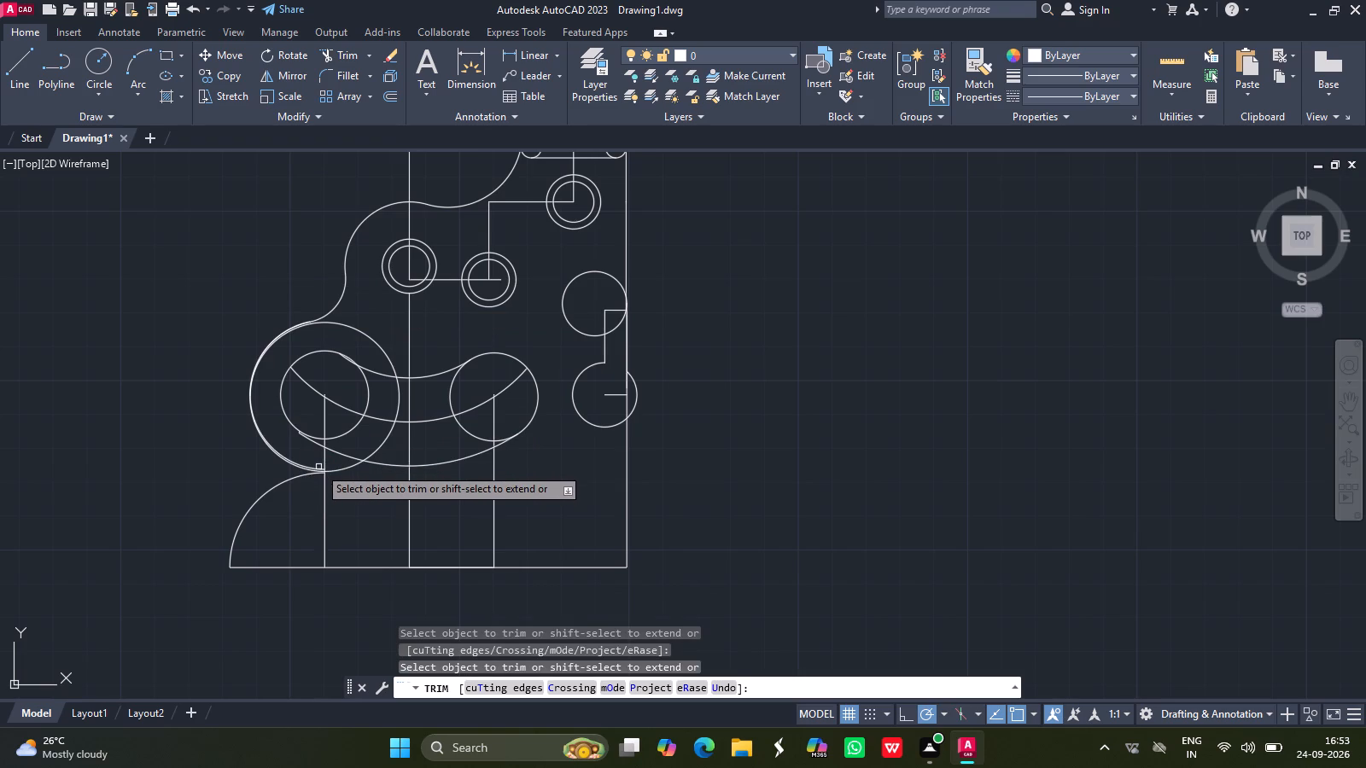
{"action": "left_click", "coordinate": [312, 467]}
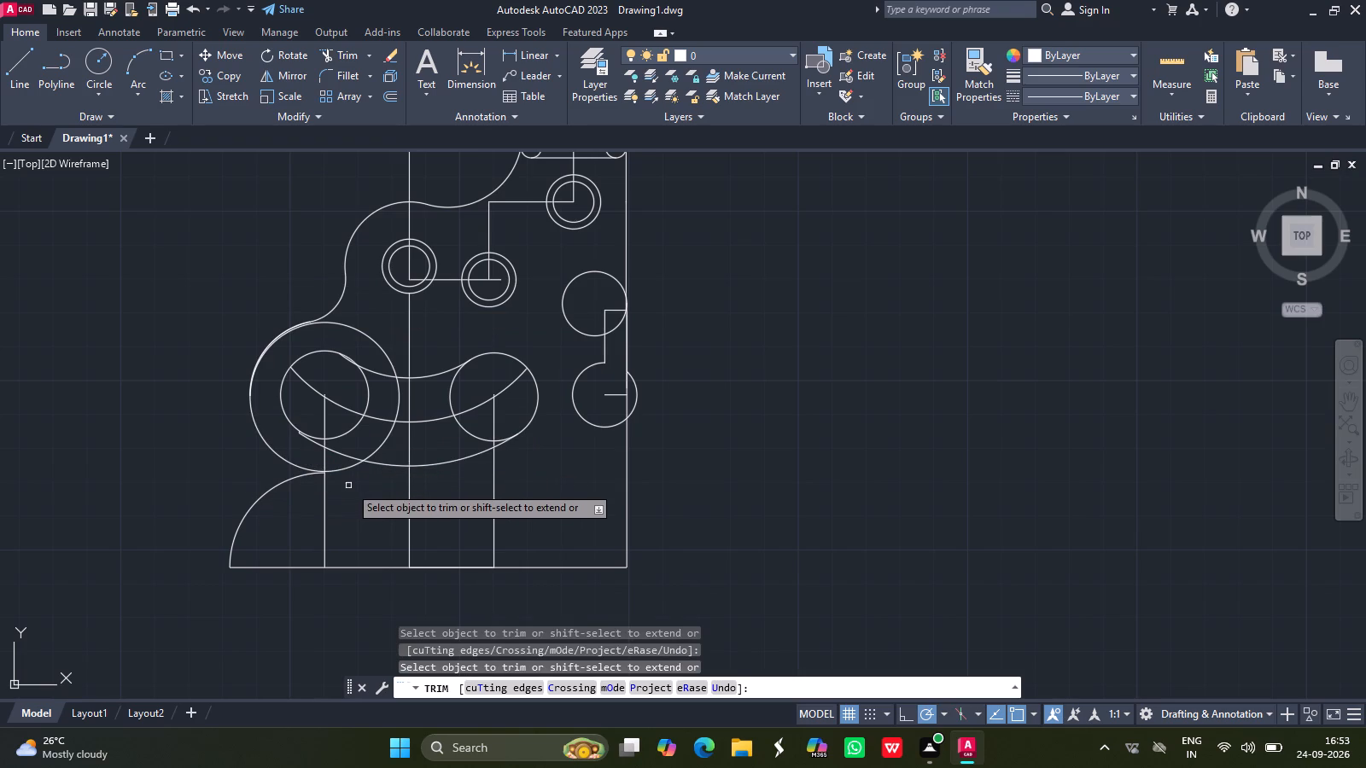
{"action": "left_click", "coordinate": [343, 469]}
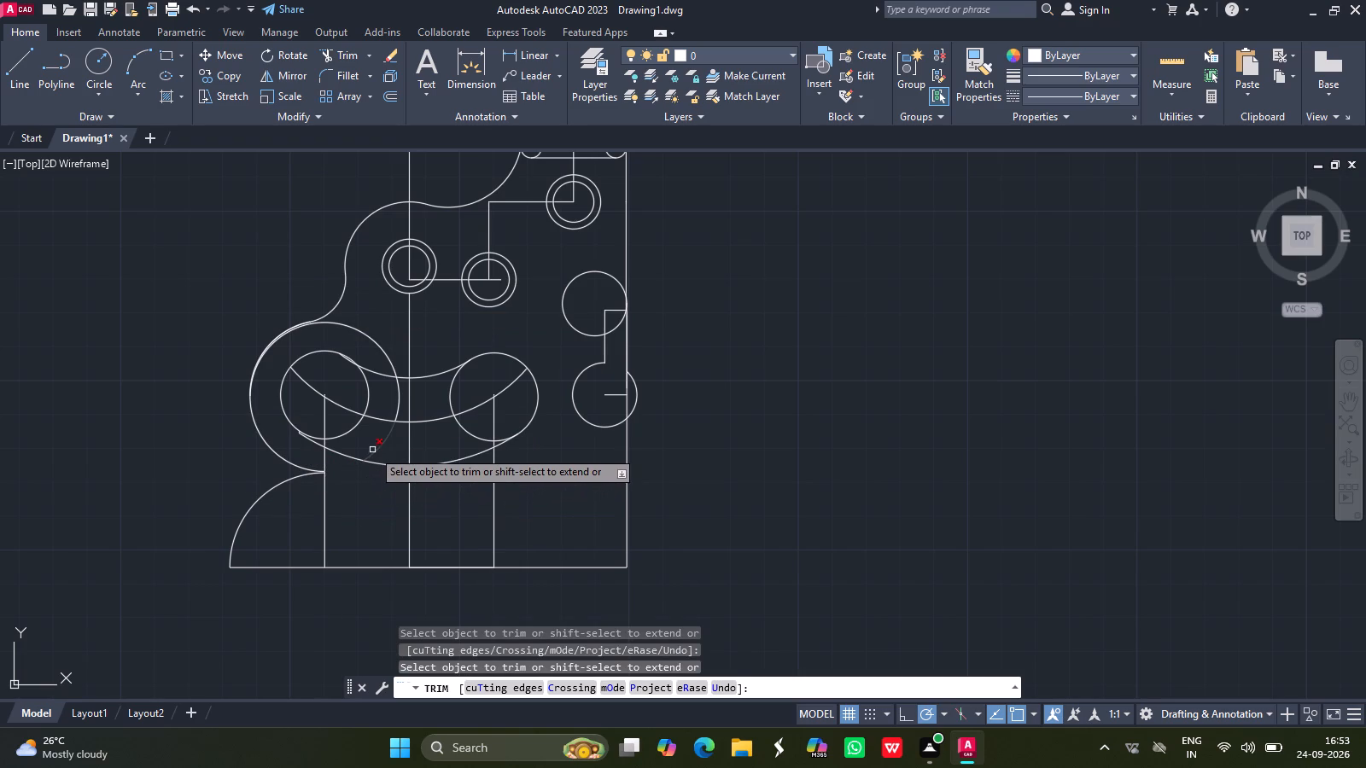
{"action": "left_click_drag", "start_coordinate": [372, 450], "coordinate": [398, 410]}
{"action": "left_click_drag", "start_coordinate": [398, 410], "coordinate": [393, 364]}
{"action": "left_click_drag", "start_coordinate": [393, 364], "coordinate": [273, 342]}
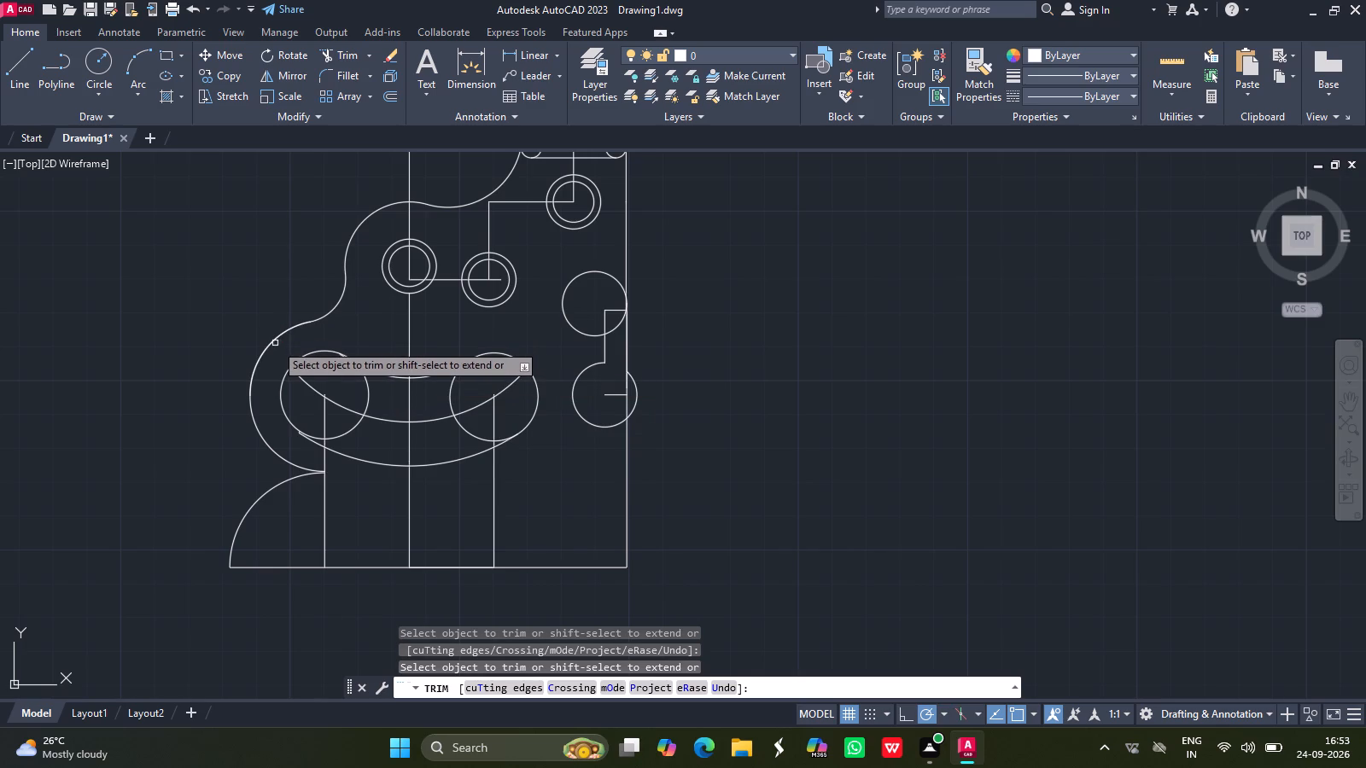
{"action": "left_click_drag", "start_coordinate": [273, 342], "coordinate": [271, 342]}
{"action": "left_click_drag", "start_coordinate": [271, 342], "coordinate": [242, 495]}
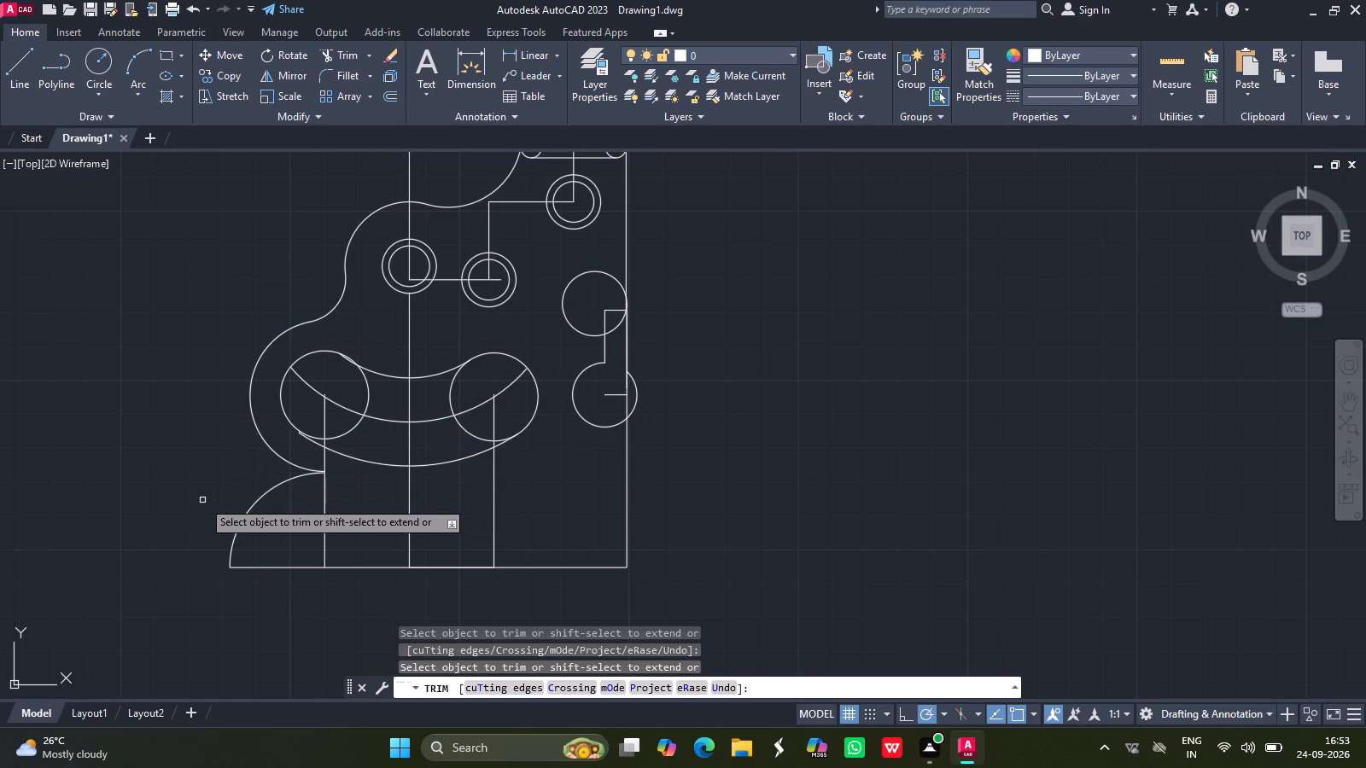
{"action": "key", "text": "Return"}
Draw a circle of radius 3 in the empty space to the left of the profile.
{"action": "scroll", "coordinate": [236, 507], "scroll_direction": "up", "scroll_amount": 2, "text": "ctrl"}
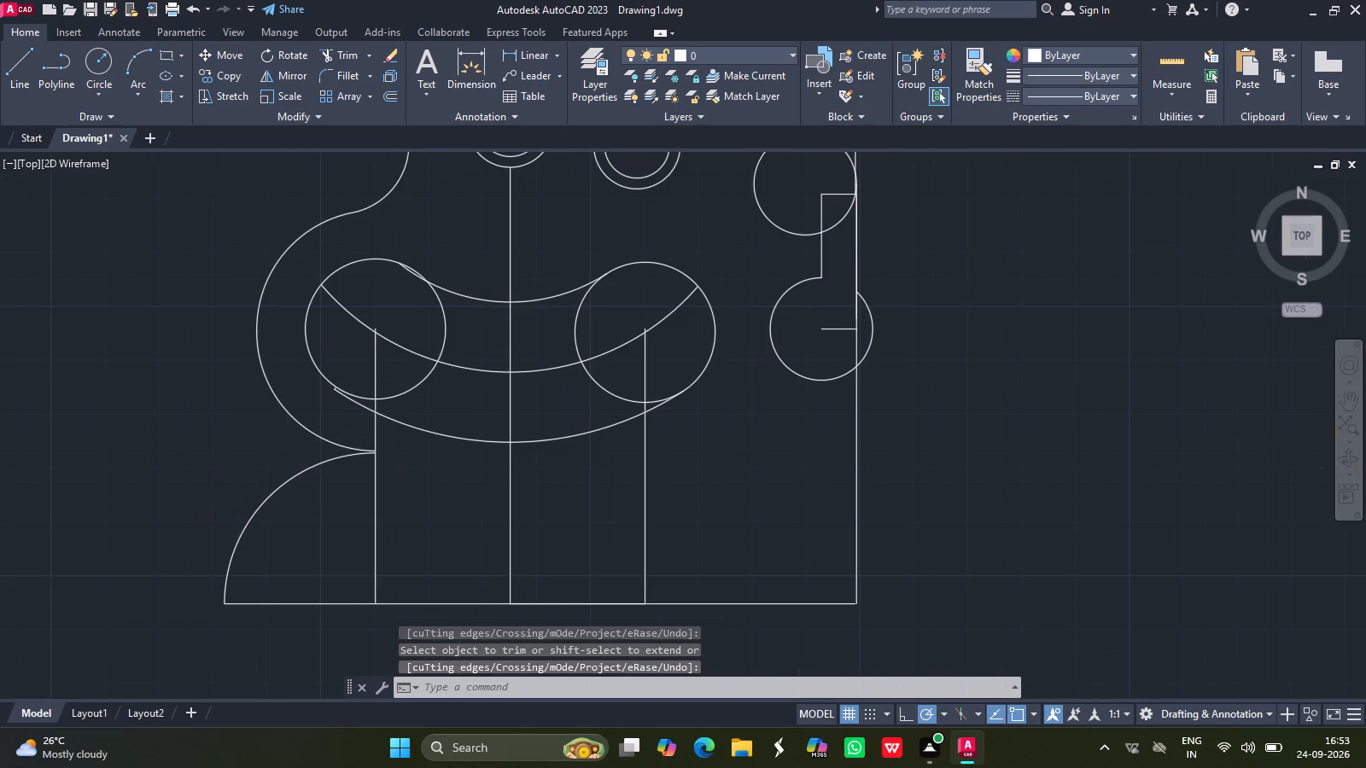
{"action": "scroll", "coordinate": [236, 507], "scroll_direction": "down", "scroll_amount": 2, "text": "ctrl"}
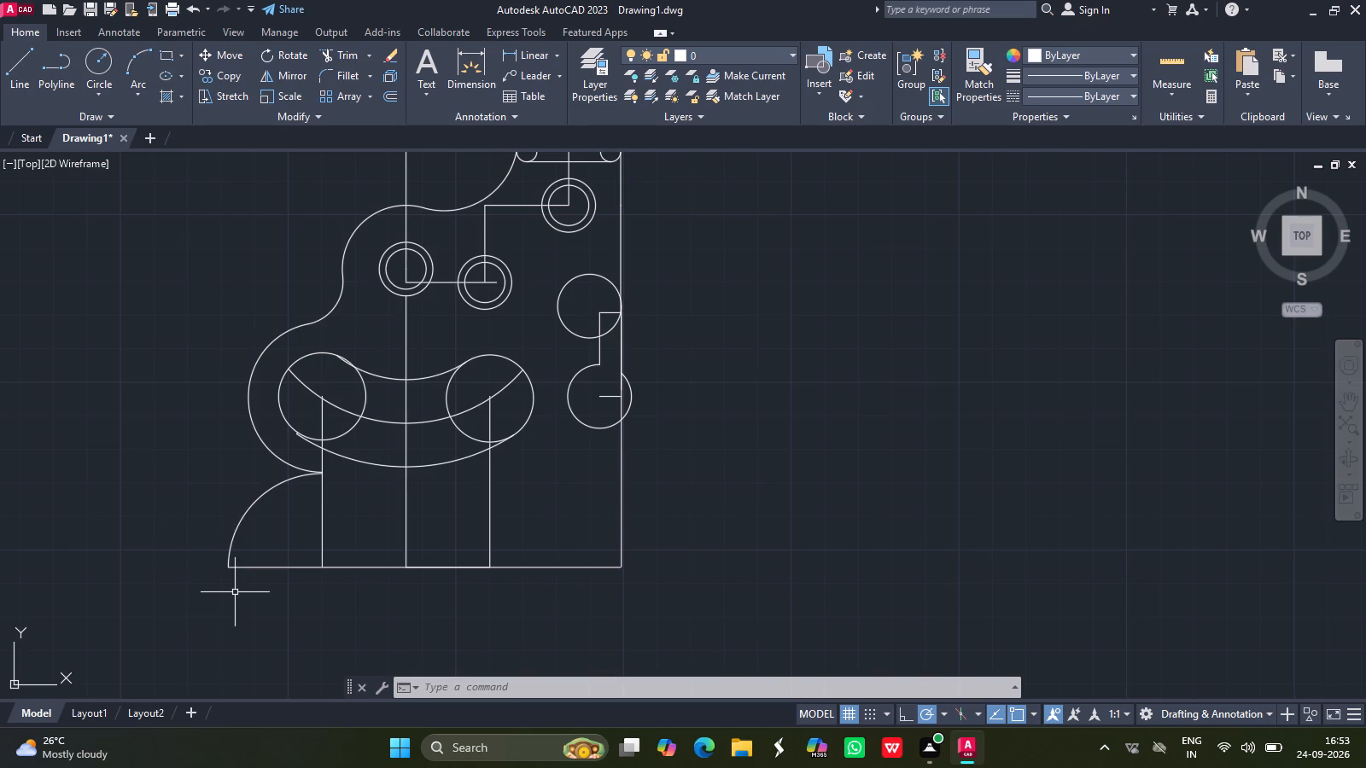
{"action": "left_click", "coordinate": [102, 65]}
{"action": "left_click_drag", "start_coordinate": [172, 443], "coordinate": [156, 419]}
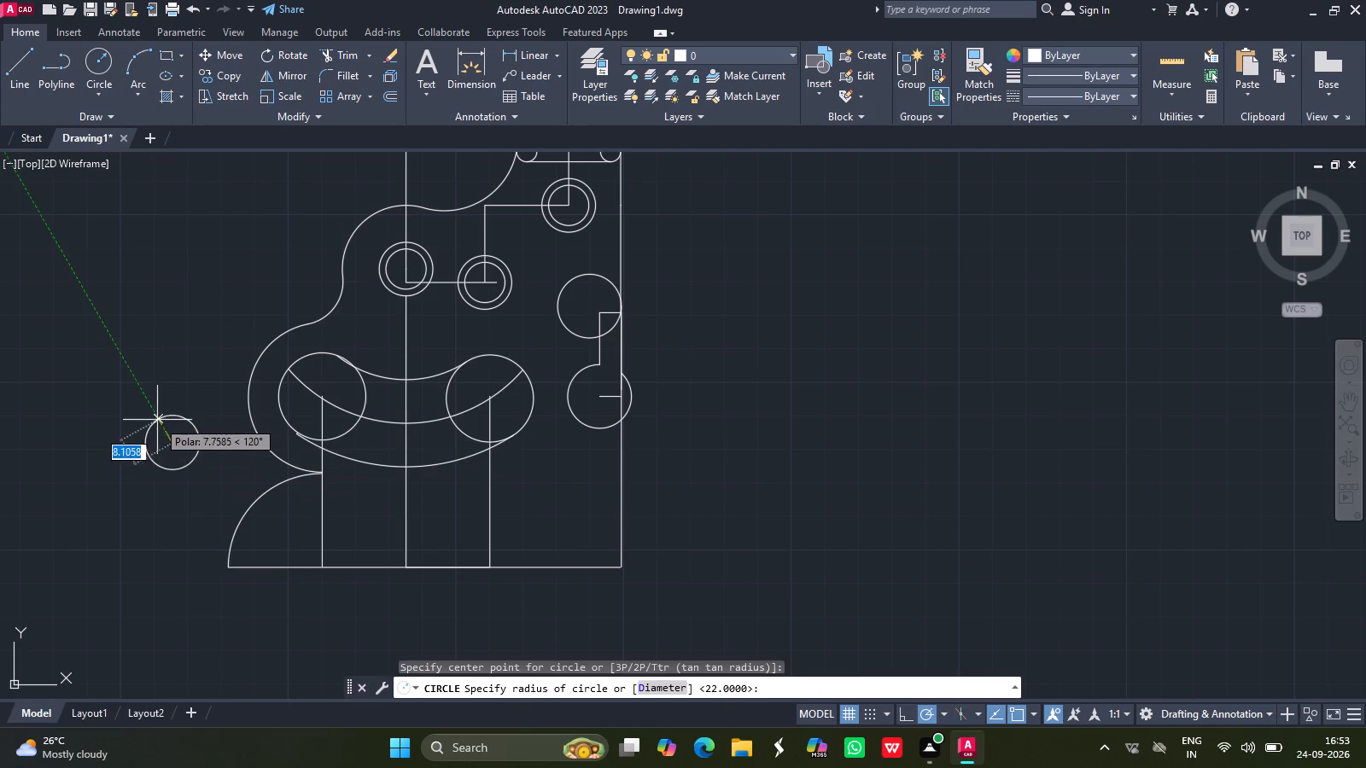
{"action": "left_click_drag", "start_coordinate": [156, 419], "coordinate": [155, 416]}
{"action": "key", "text": "3"}
{"action": "key", "text": "Return"}
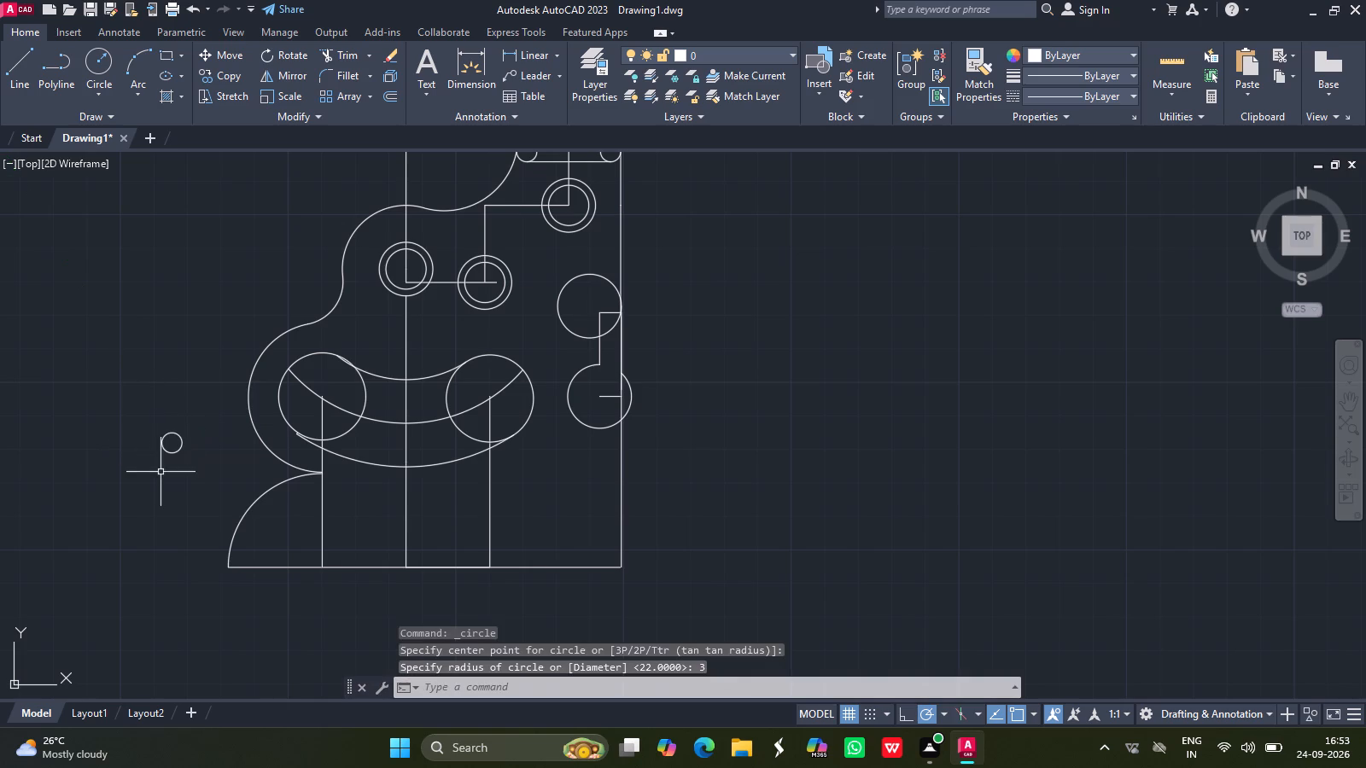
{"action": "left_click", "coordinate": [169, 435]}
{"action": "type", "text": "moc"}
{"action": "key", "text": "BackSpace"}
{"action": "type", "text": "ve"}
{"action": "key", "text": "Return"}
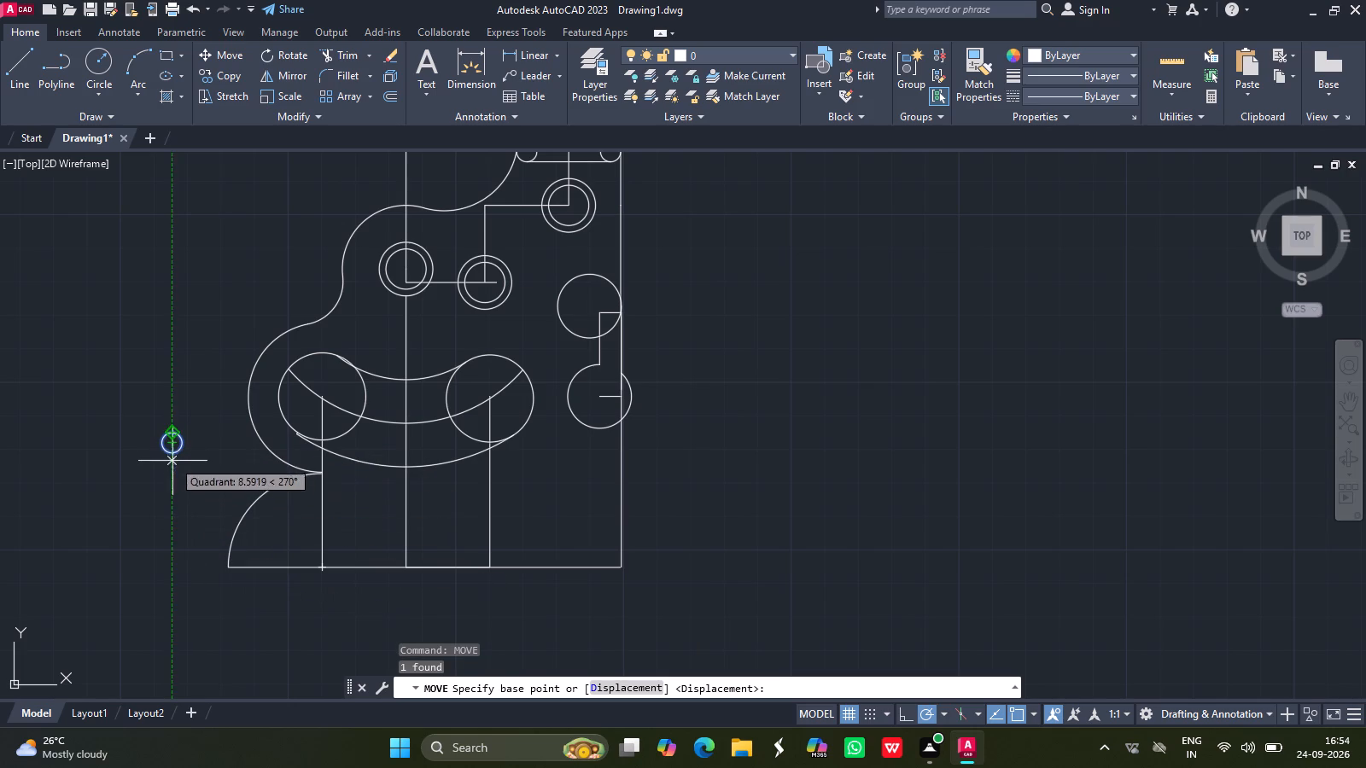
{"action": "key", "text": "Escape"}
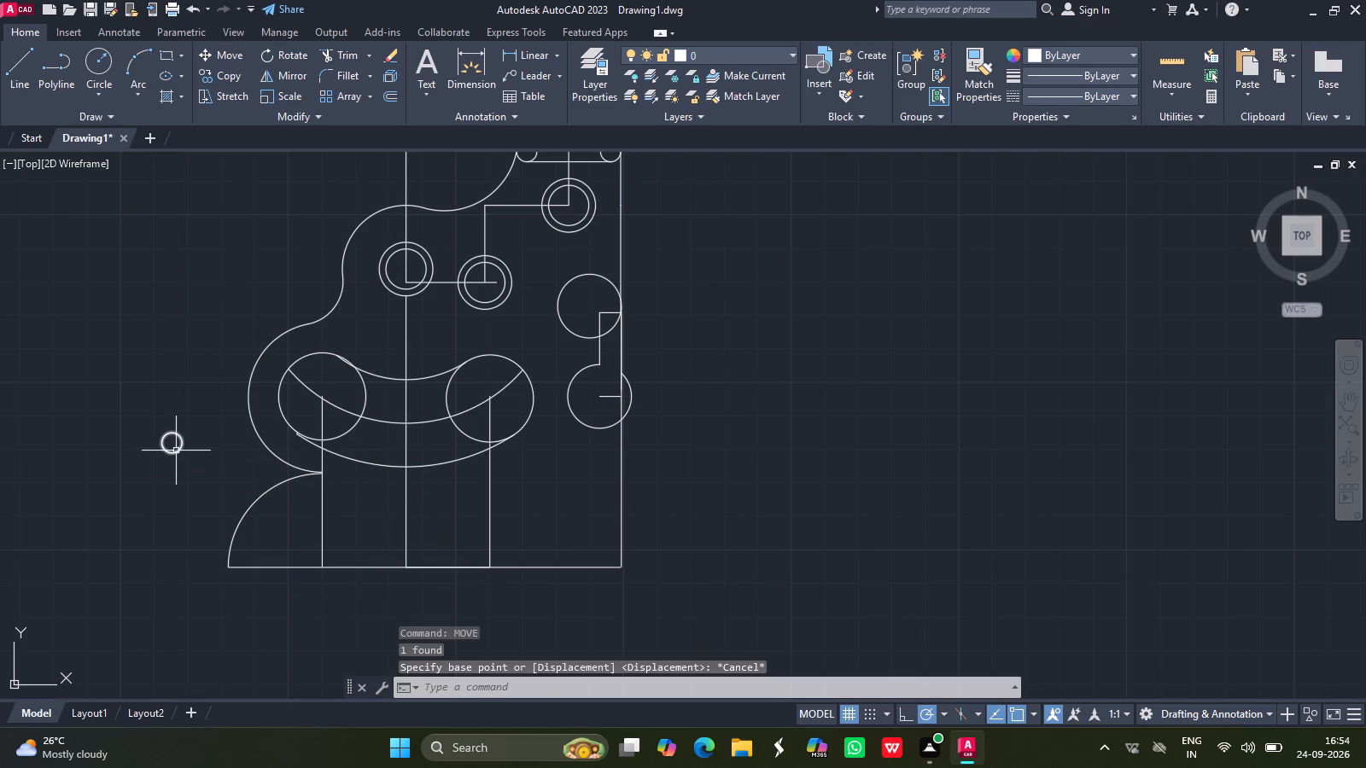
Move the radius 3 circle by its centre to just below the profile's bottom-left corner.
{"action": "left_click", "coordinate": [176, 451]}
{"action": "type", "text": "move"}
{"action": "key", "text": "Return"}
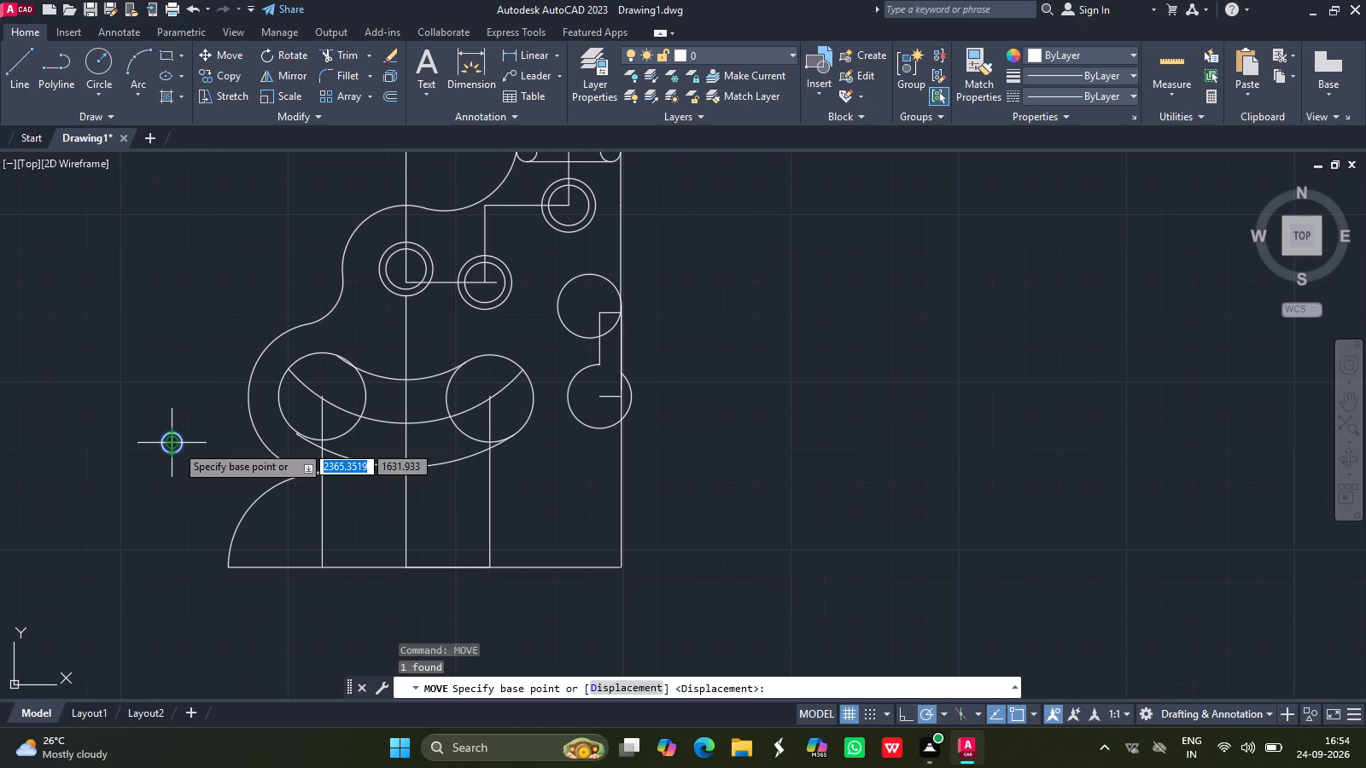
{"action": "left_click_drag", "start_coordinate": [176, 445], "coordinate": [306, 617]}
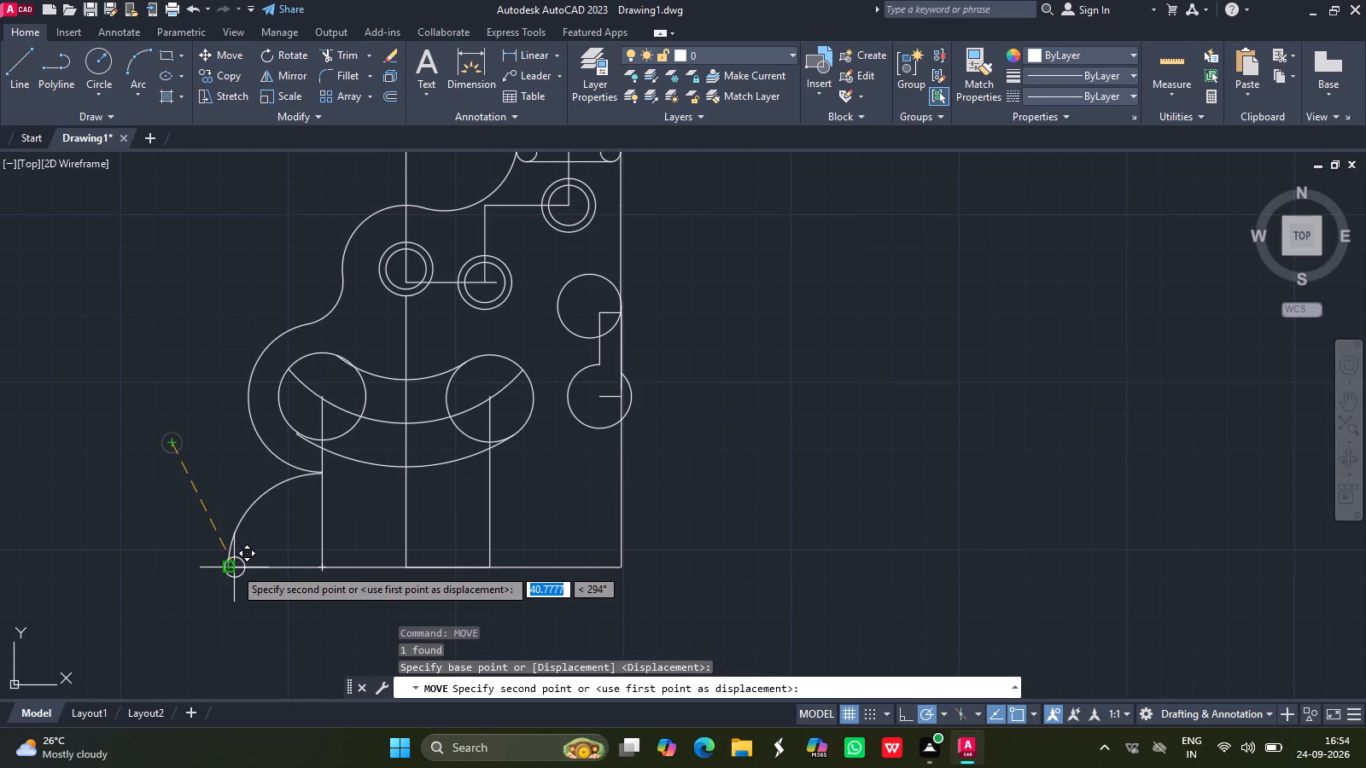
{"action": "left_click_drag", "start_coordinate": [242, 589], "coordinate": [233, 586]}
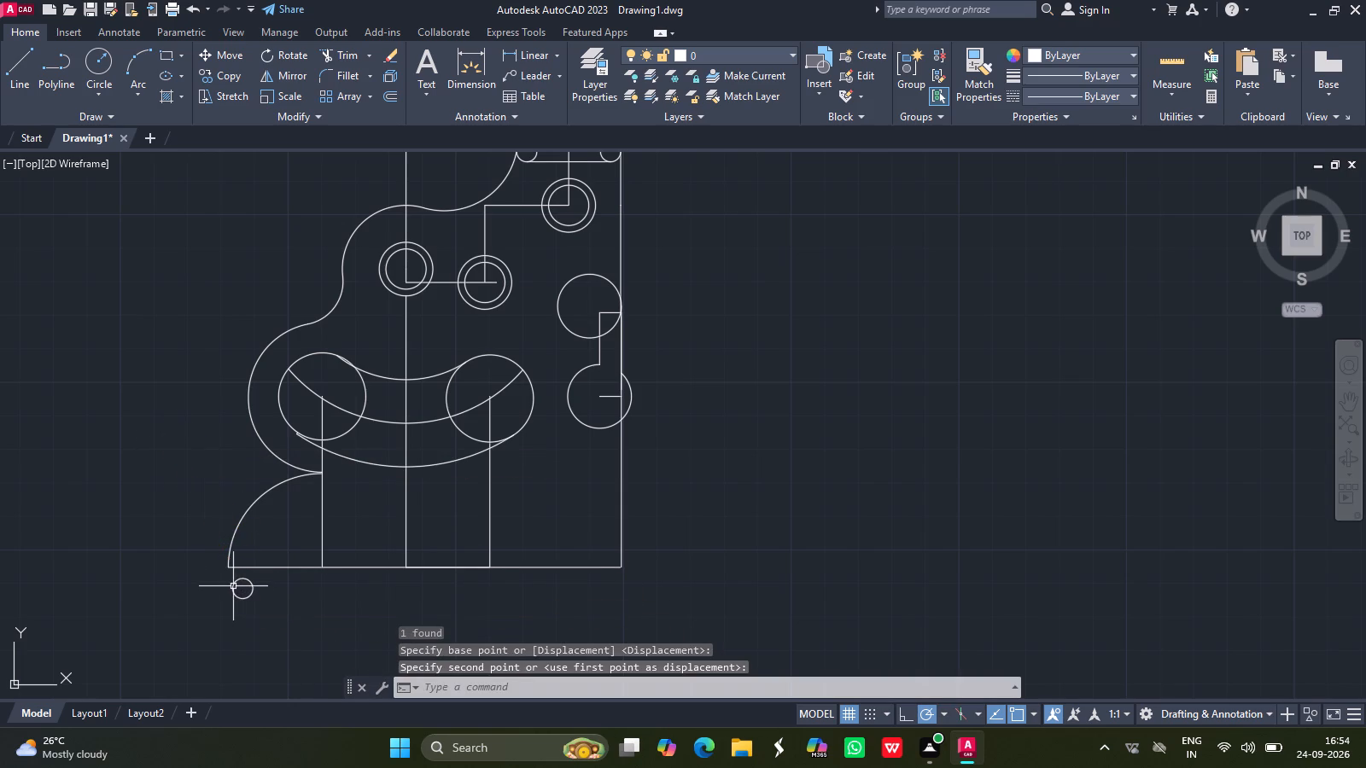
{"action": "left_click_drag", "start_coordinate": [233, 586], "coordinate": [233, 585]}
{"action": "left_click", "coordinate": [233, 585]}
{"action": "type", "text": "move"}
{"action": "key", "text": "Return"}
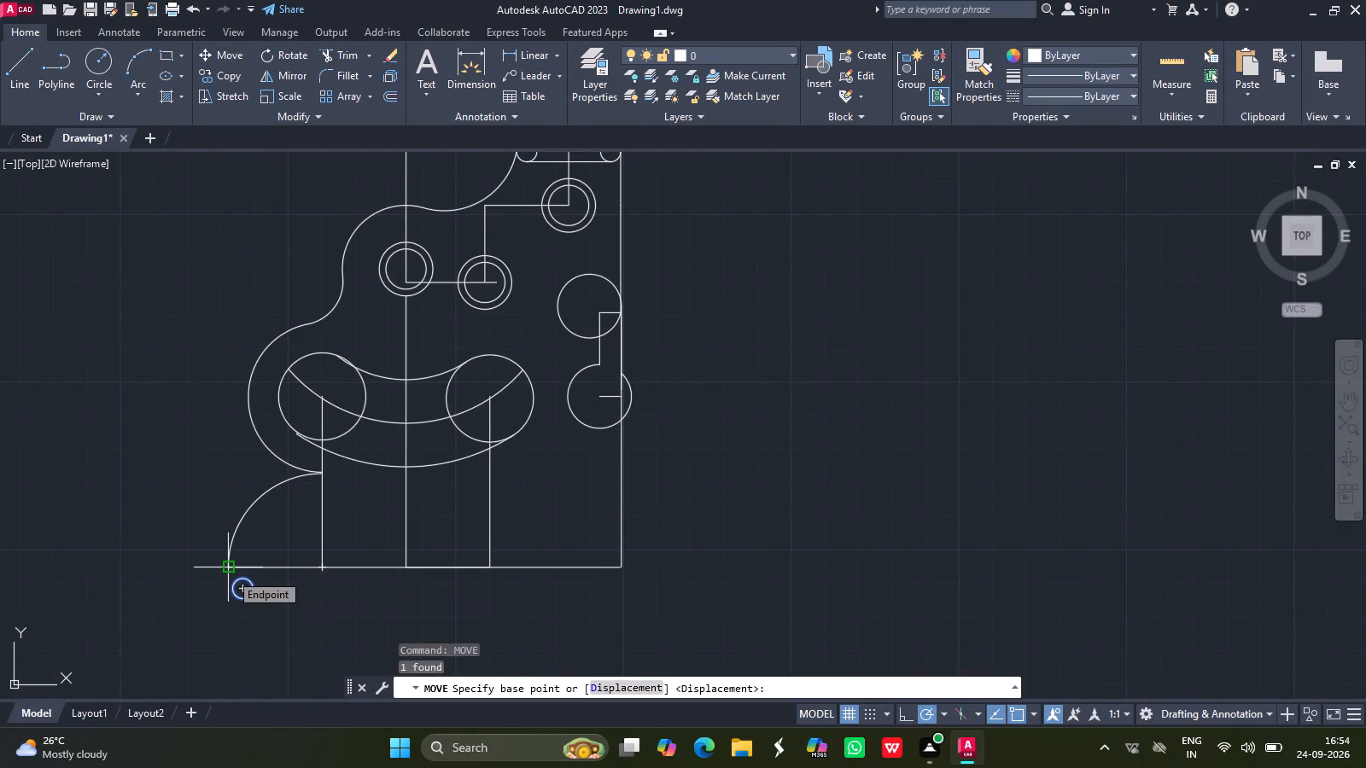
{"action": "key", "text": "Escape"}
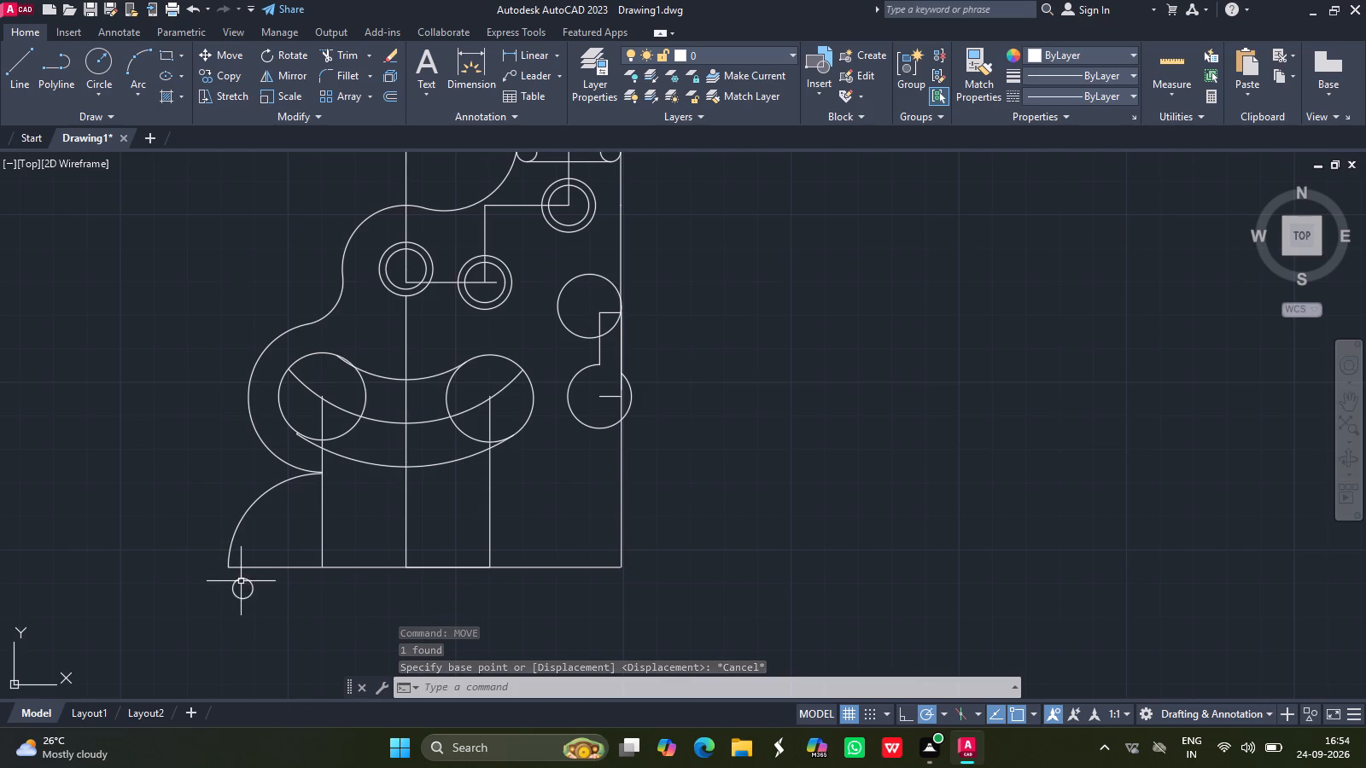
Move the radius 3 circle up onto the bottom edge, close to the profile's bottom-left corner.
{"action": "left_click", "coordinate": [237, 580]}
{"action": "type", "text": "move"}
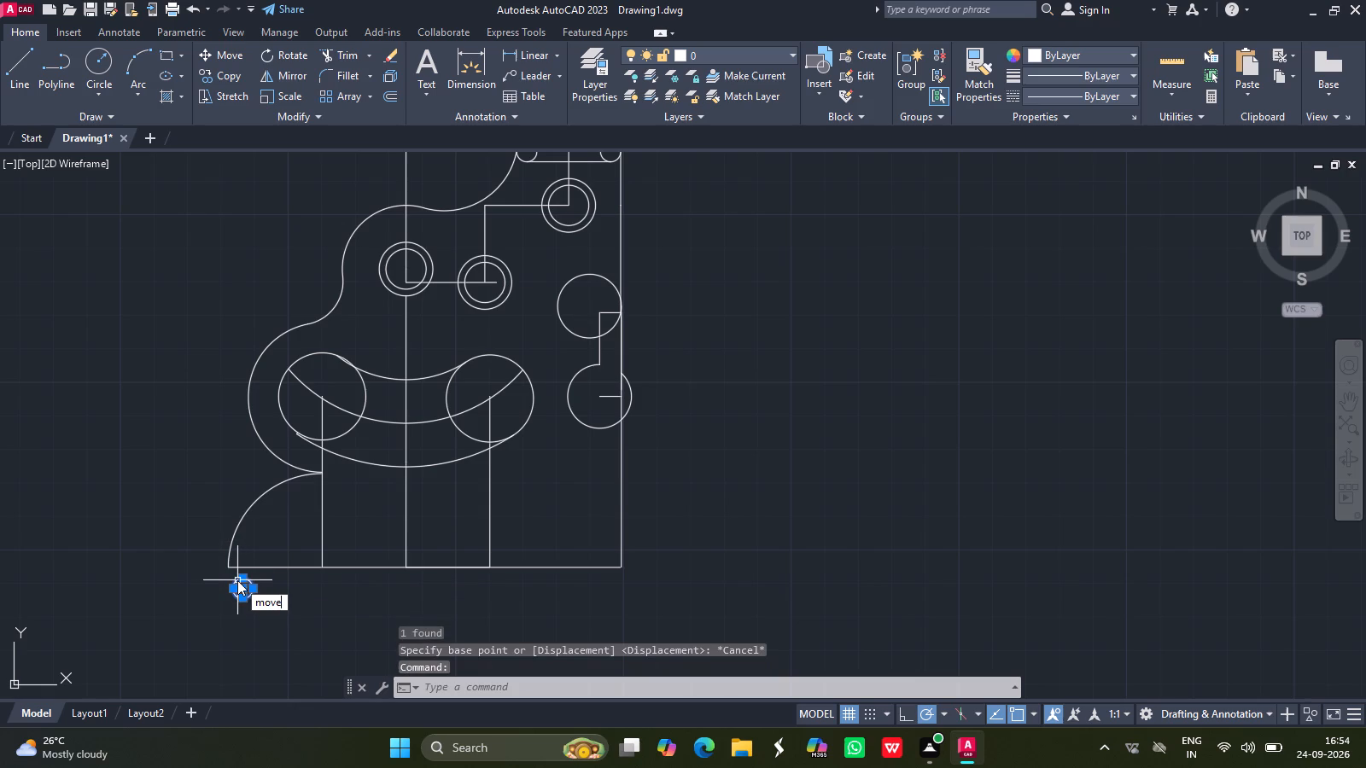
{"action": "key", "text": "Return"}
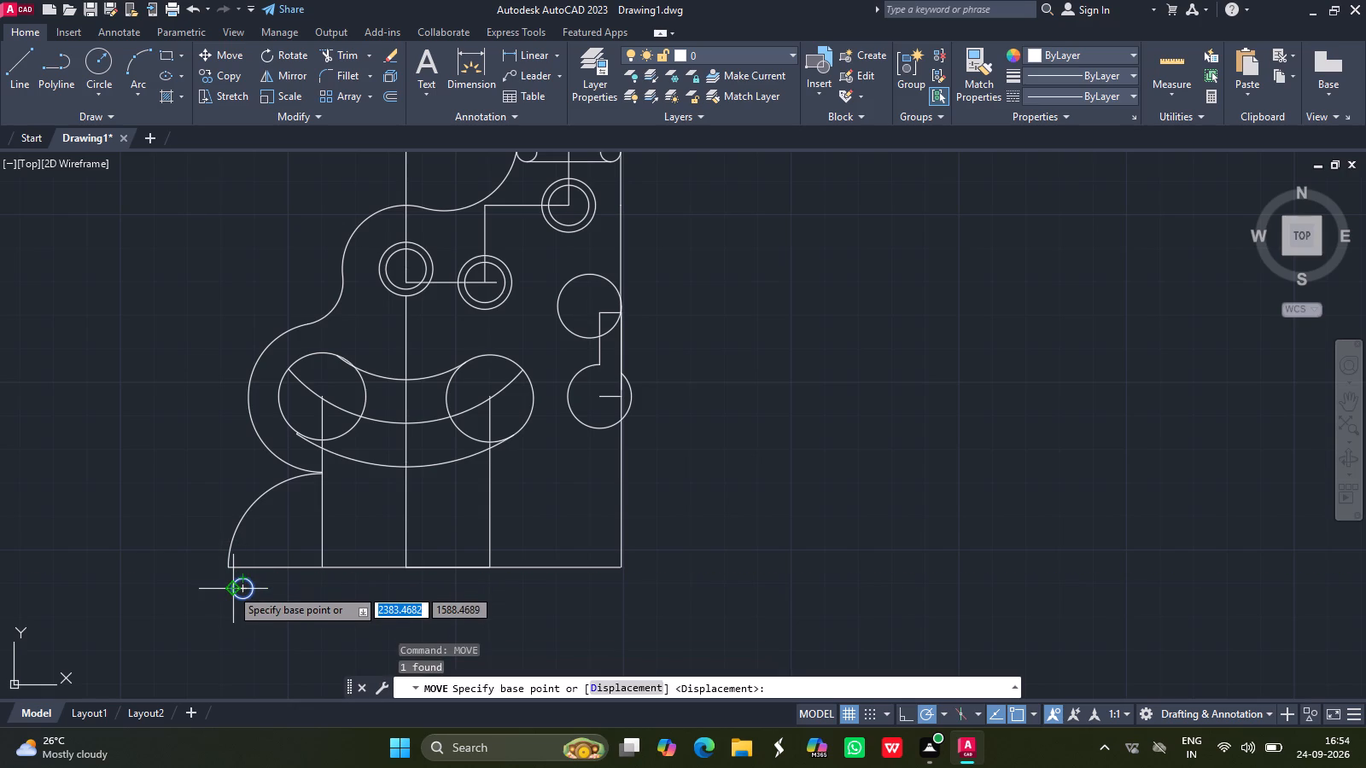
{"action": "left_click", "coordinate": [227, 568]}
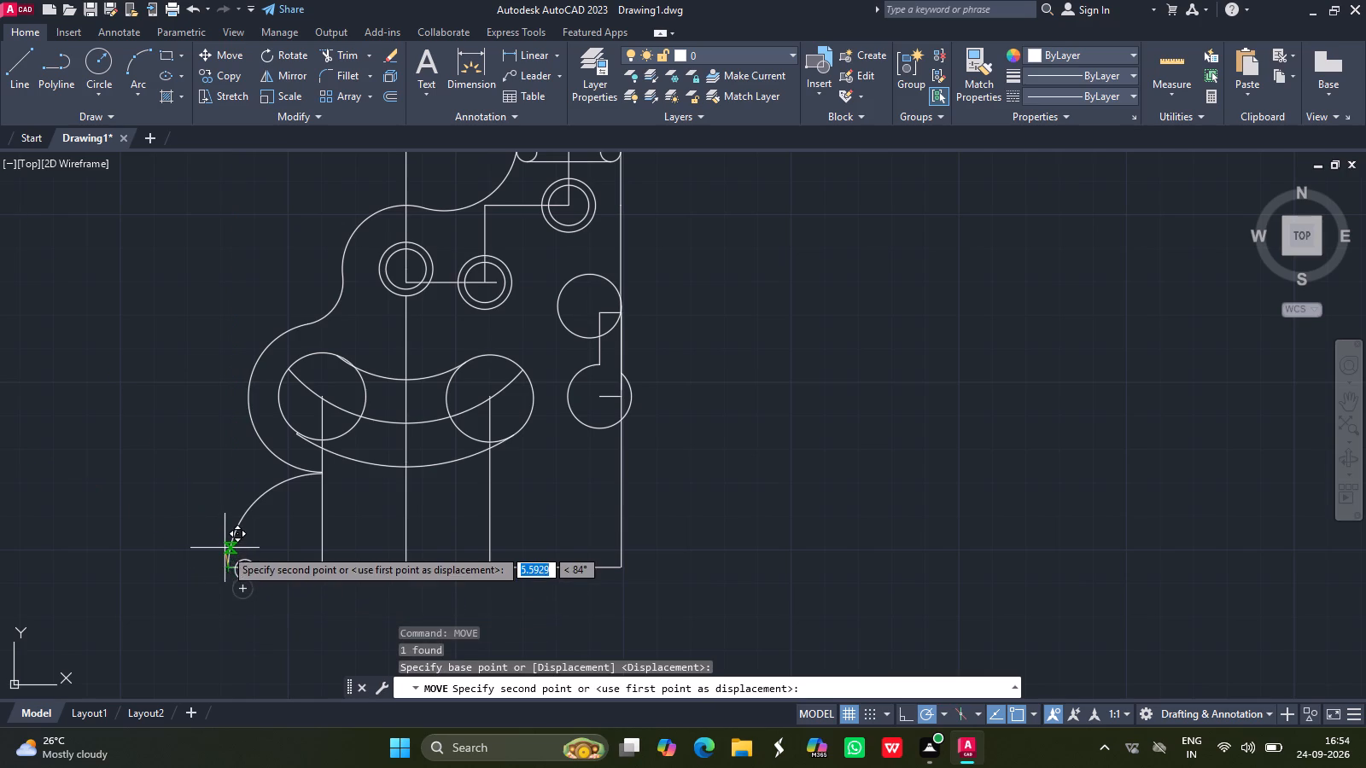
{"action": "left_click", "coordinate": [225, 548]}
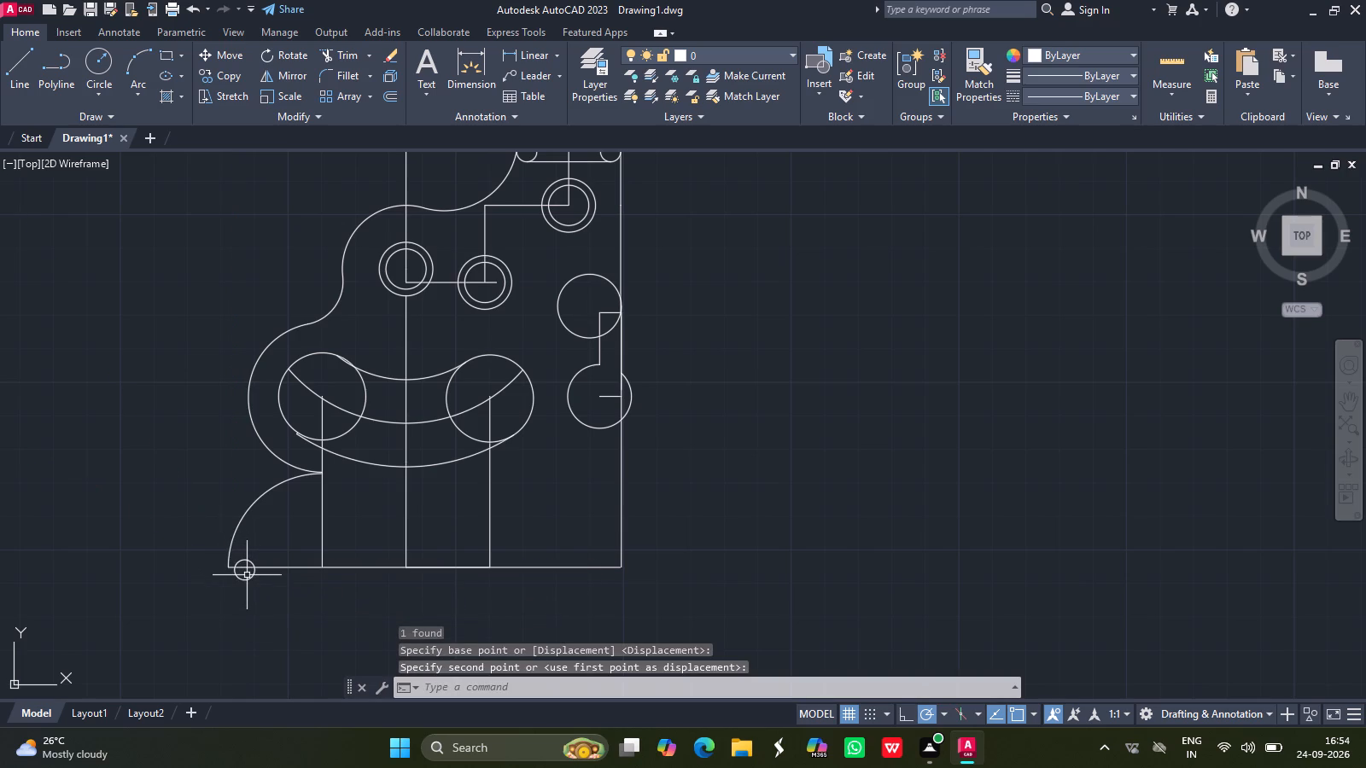
Move the radius 3 circle by its left quadrant into the clear space outside the radius 28 arc.
{"action": "left_click", "coordinate": [247, 579]}
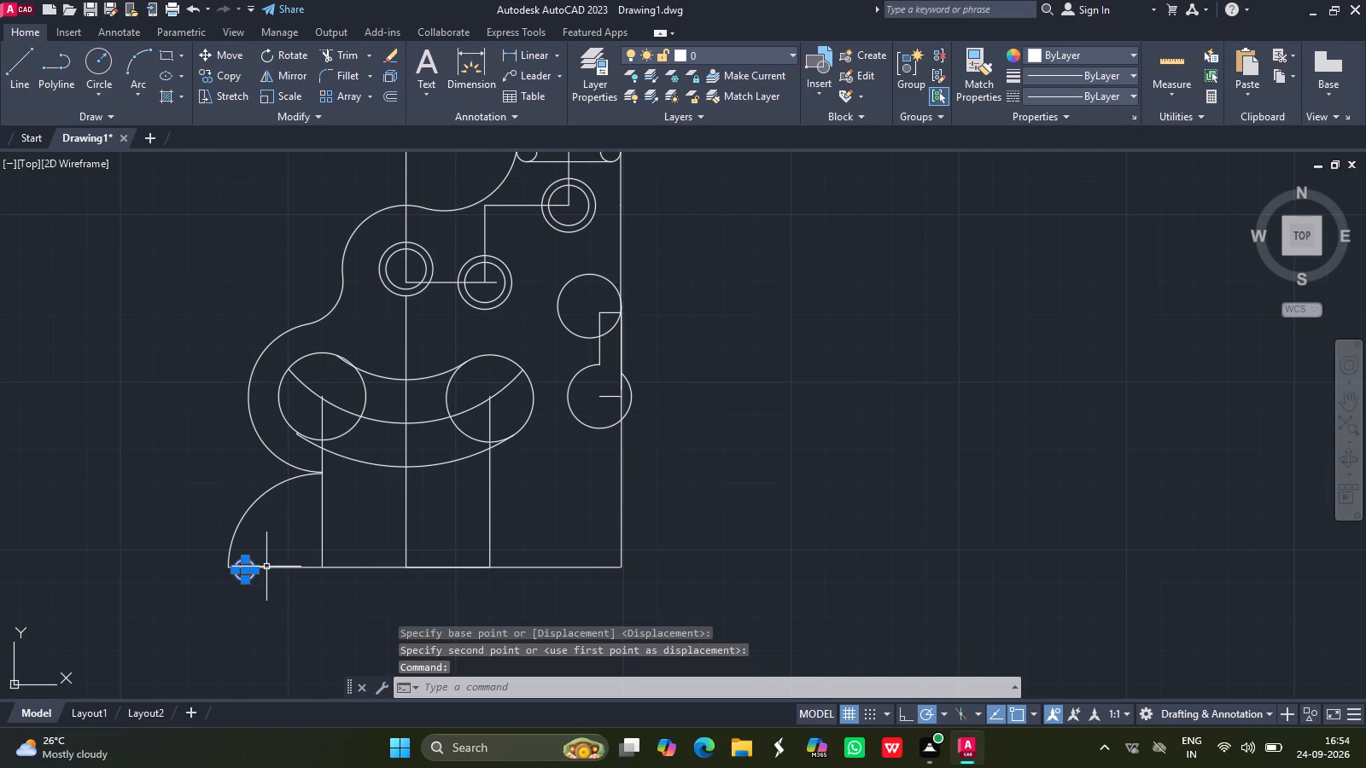
{"action": "scroll", "coordinate": [266, 562], "scroll_direction": "up", "scroll_amount": 2, "text": "ctrl"}
{"action": "type", "text": "move"}
{"action": "key", "text": "Return"}
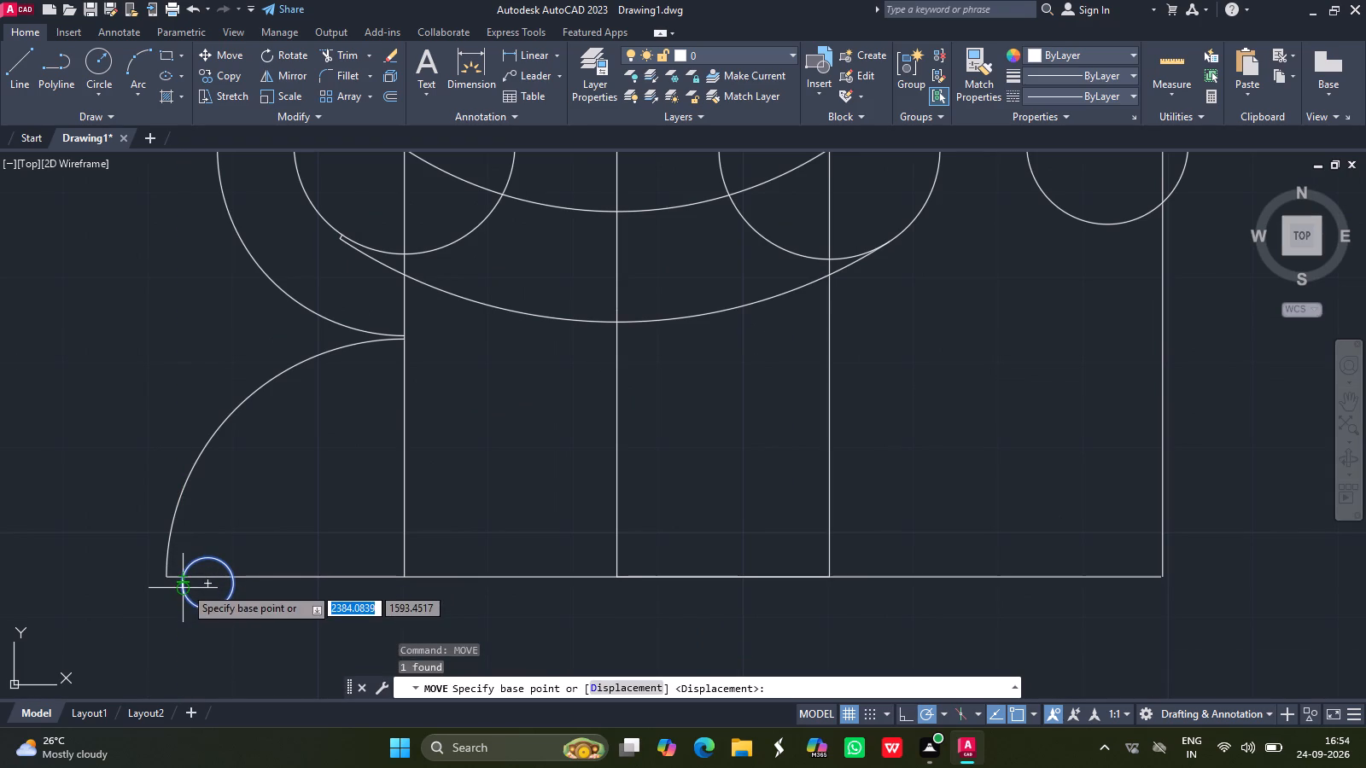
{"action": "left_click", "coordinate": [184, 586]}
{"action": "left_click", "coordinate": [91, 519]}
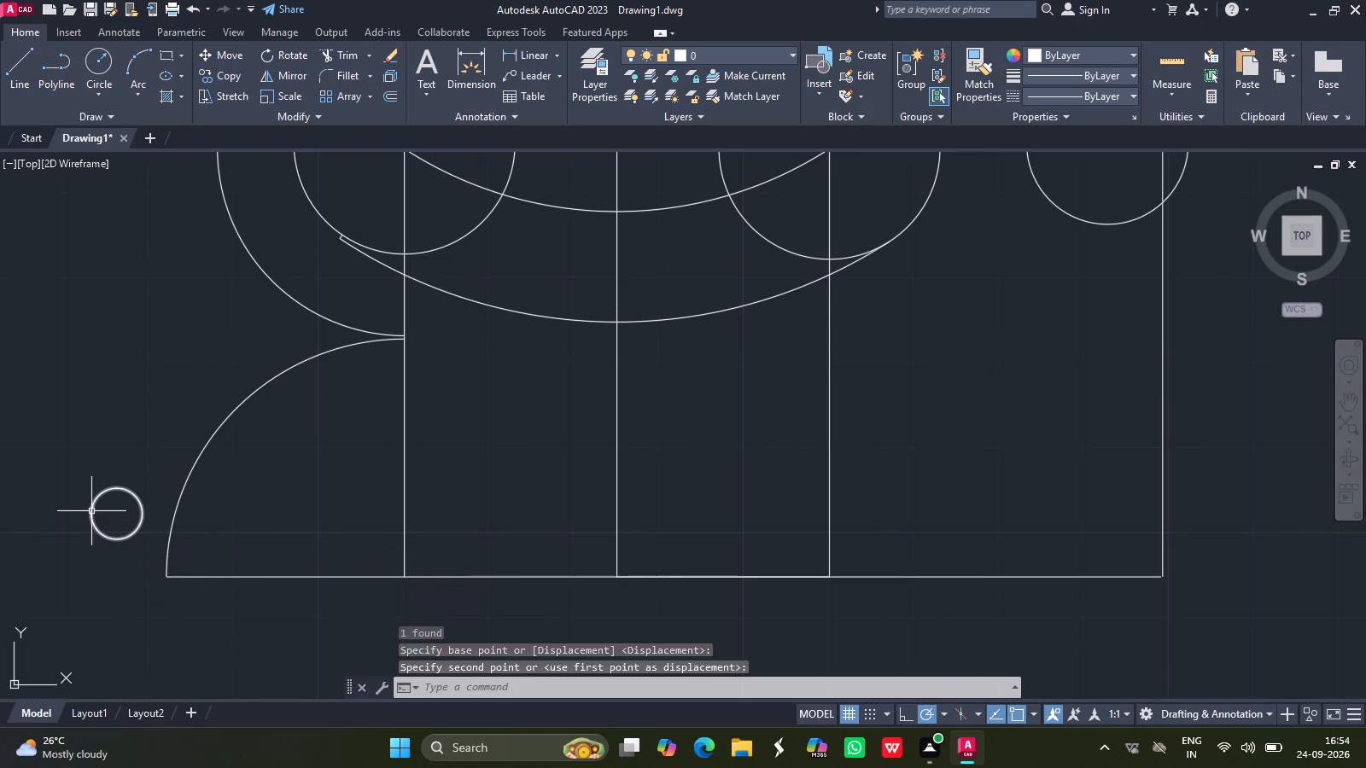
Move the radius 3 circle by its left quadrant onto the profile's bottom-left corner, where the radius 28 arc meets the bottom edge.
{"action": "left_click", "coordinate": [91, 509]}
{"action": "type", "text": "move"}
{"action": "key", "text": "Return"}
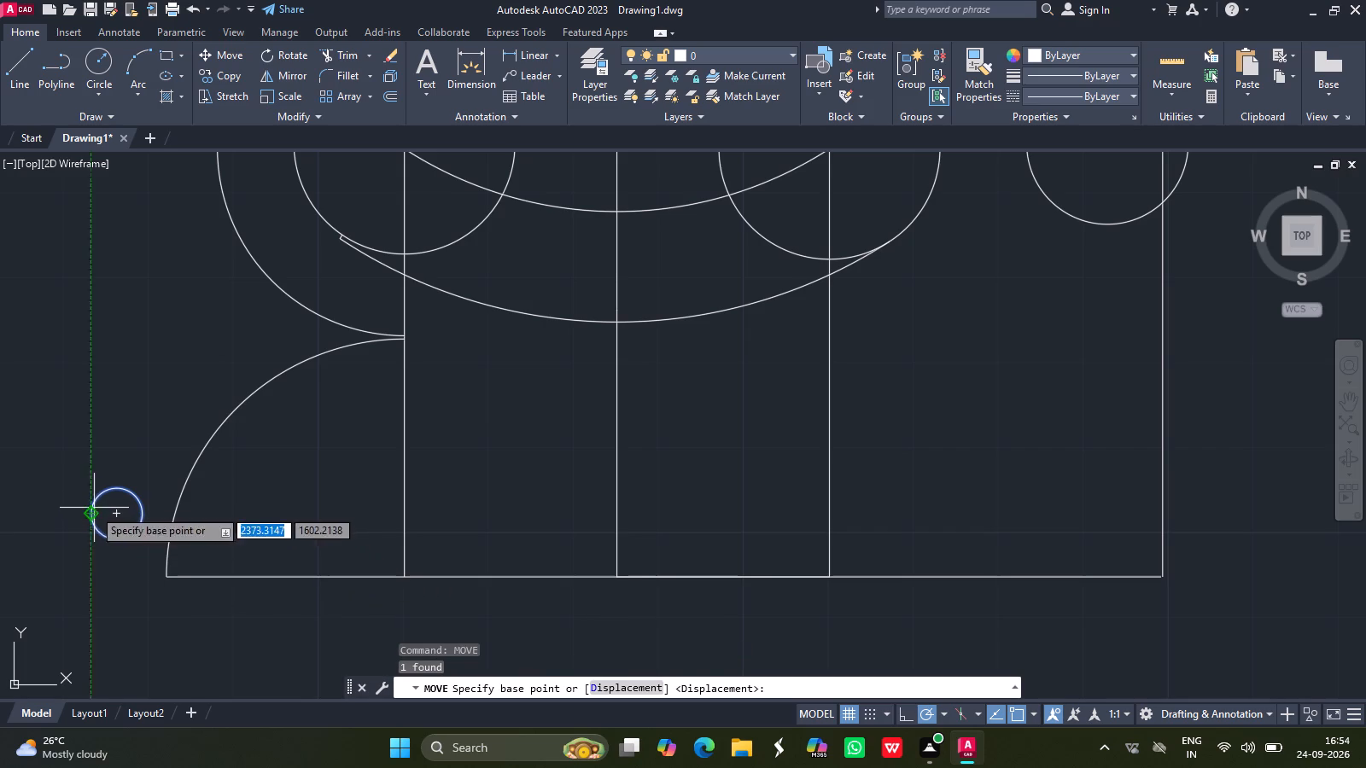
{"action": "left_click_drag", "start_coordinate": [91, 513], "coordinate": [166, 570]}
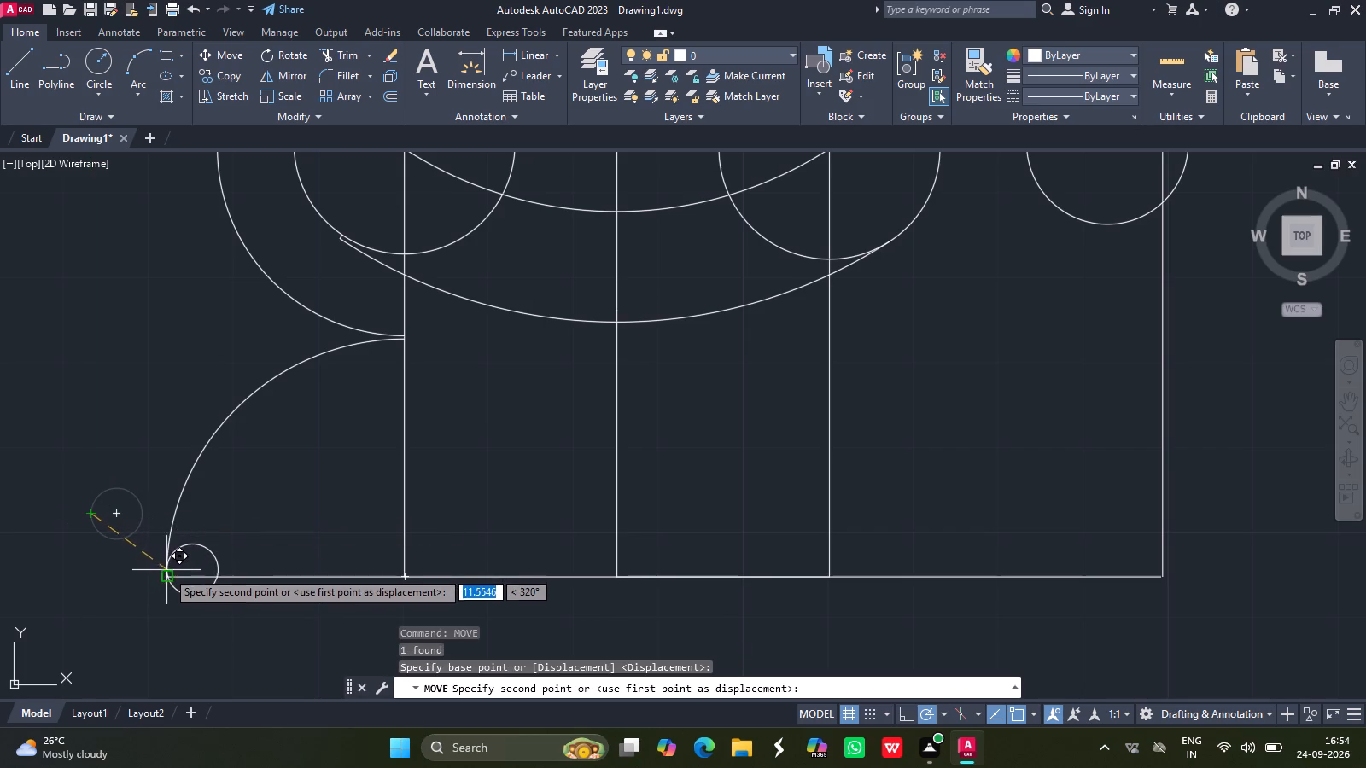
{"action": "left_click_drag", "start_coordinate": [166, 570], "coordinate": [166, 573]}
{"action": "left_click", "coordinate": [166, 573]}
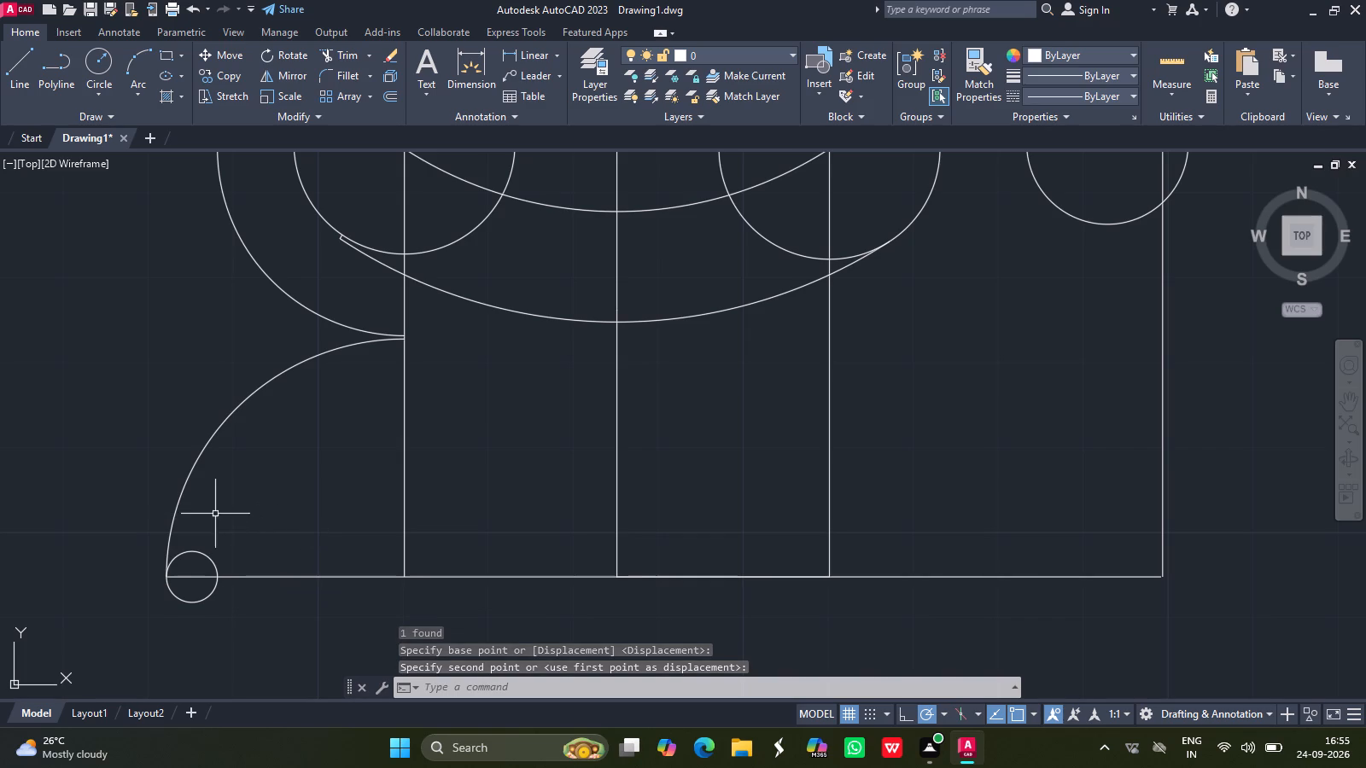
Draw a circle of radius 25 centred to the left of where the large left lobe meets the radius 28 arc.
{"action": "left_click", "coordinate": [102, 62]}
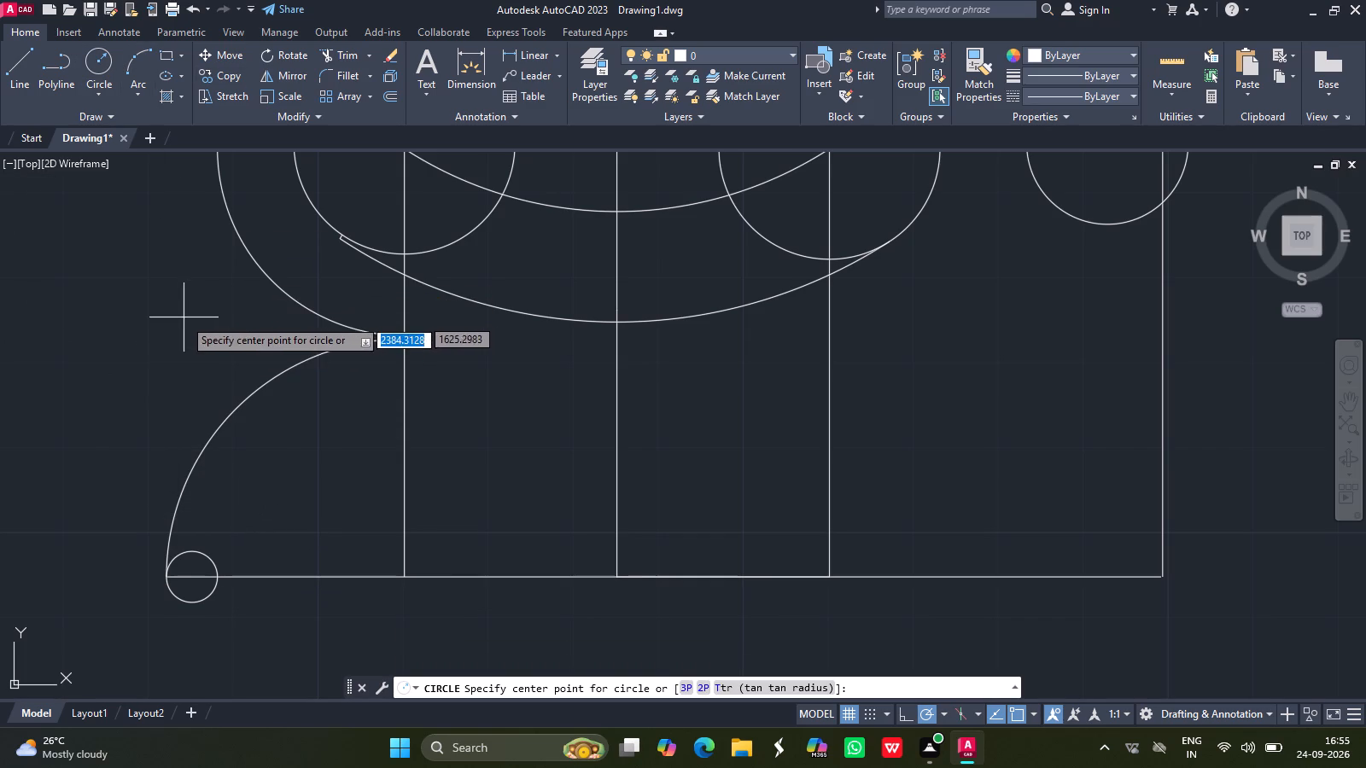
{"action": "left_click_drag", "start_coordinate": [180, 337], "coordinate": [179, 298]}
{"action": "type", "text": "25"}
{"action": "key", "text": "Return"}
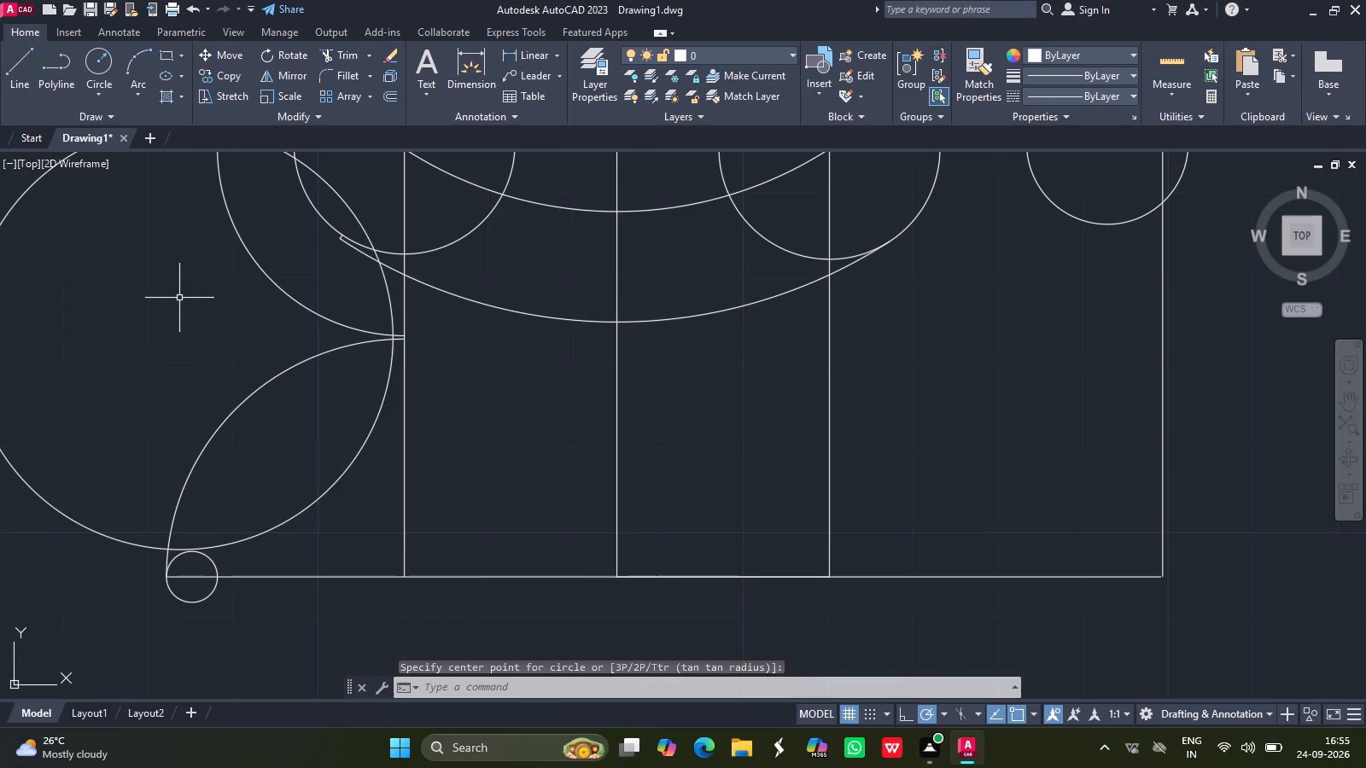
Move the radius 25 circle by its centre into the empty space to the left of the profile.
{"action": "left_click", "coordinate": [353, 207]}
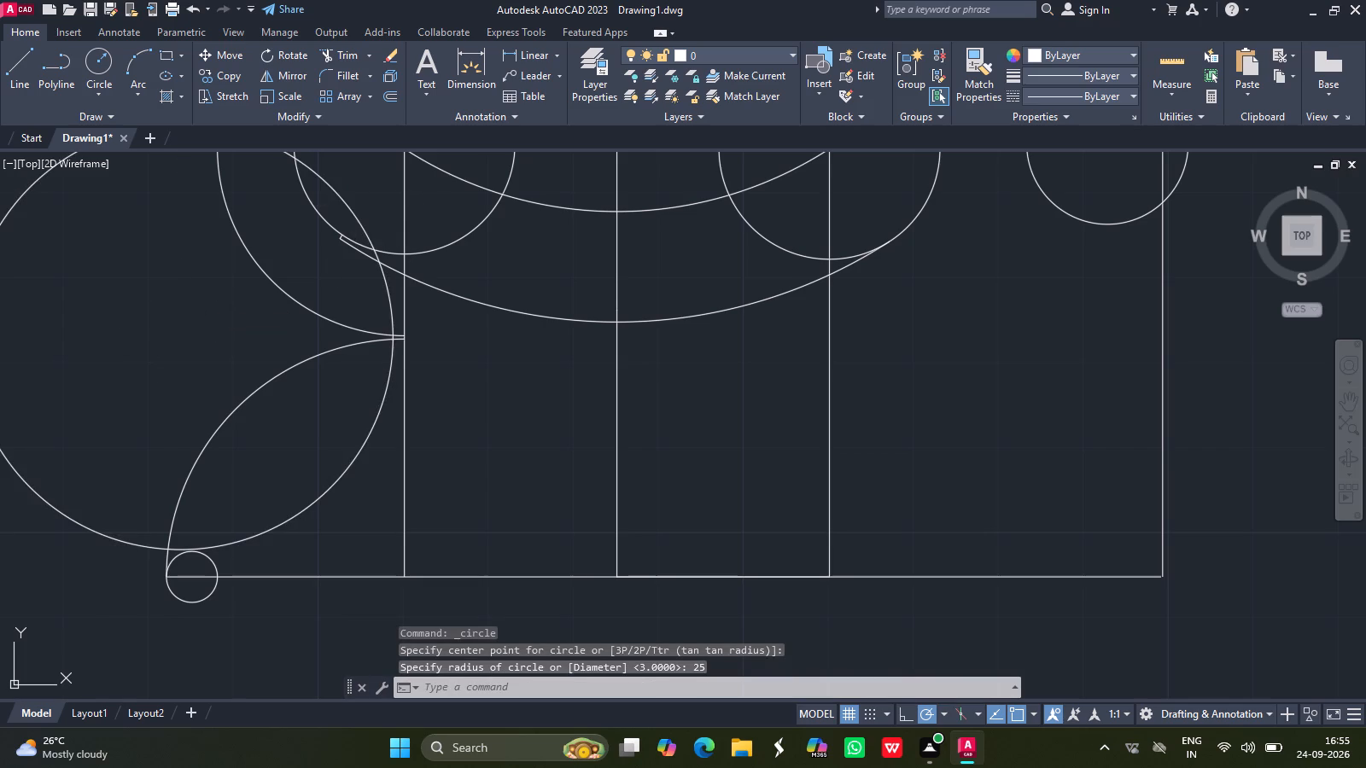
{"action": "type", "text": "move"}
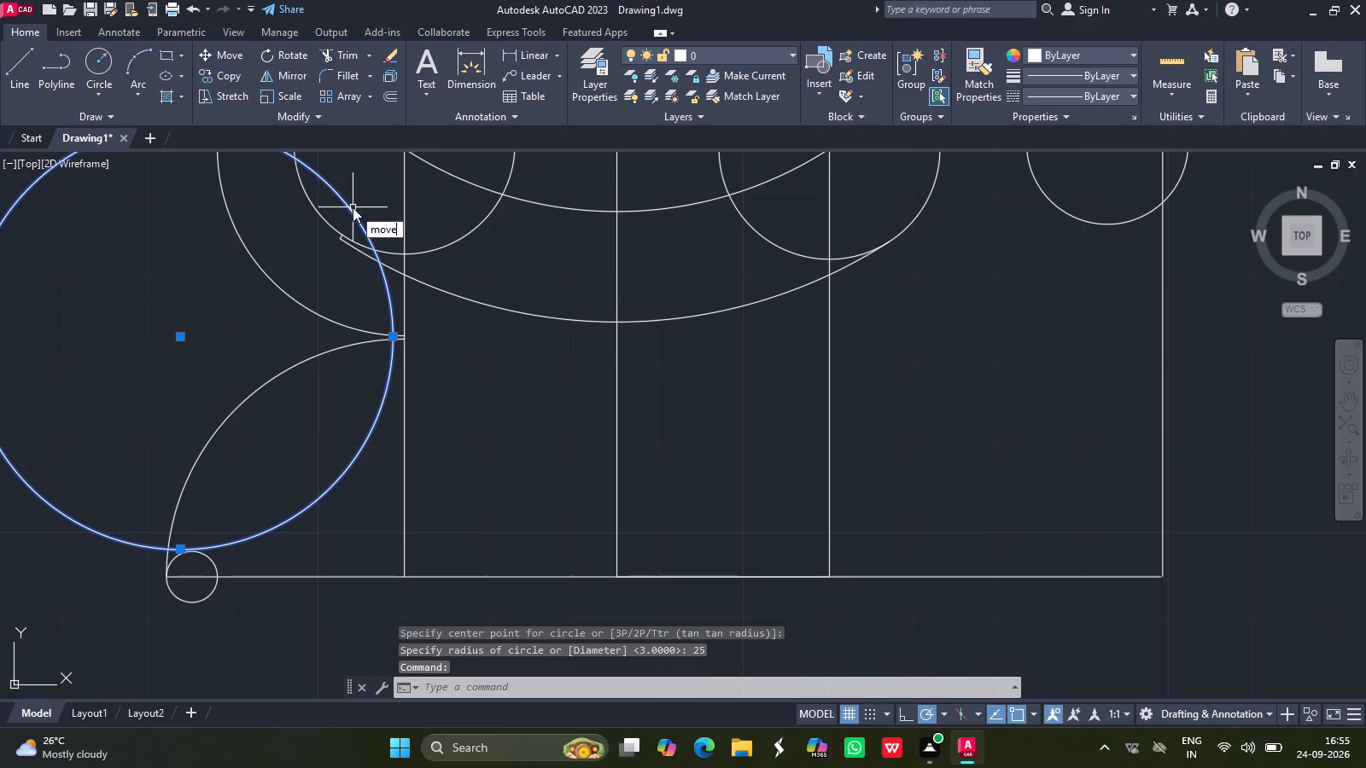
{"action": "key", "text": "Return"}
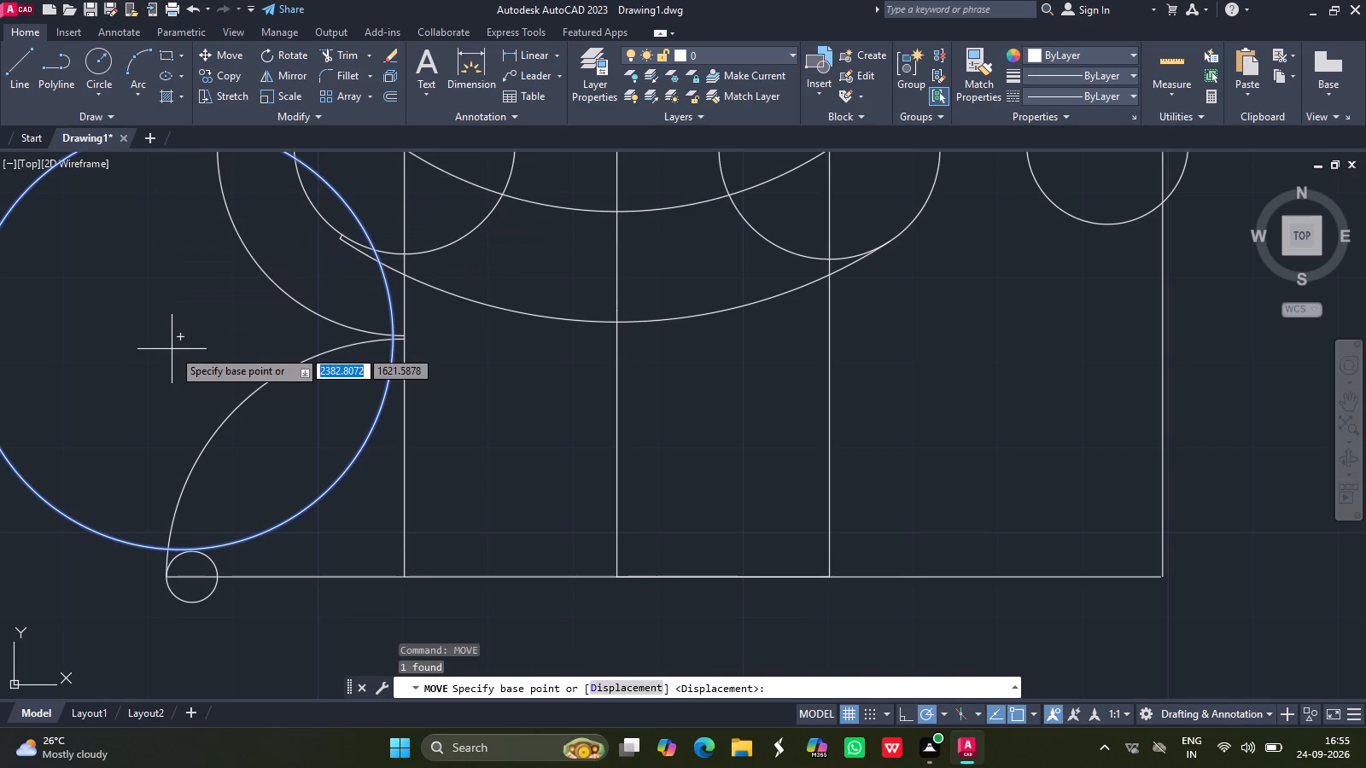
{"action": "left_click_drag", "start_coordinate": [176, 339], "coordinate": [359, 552]}
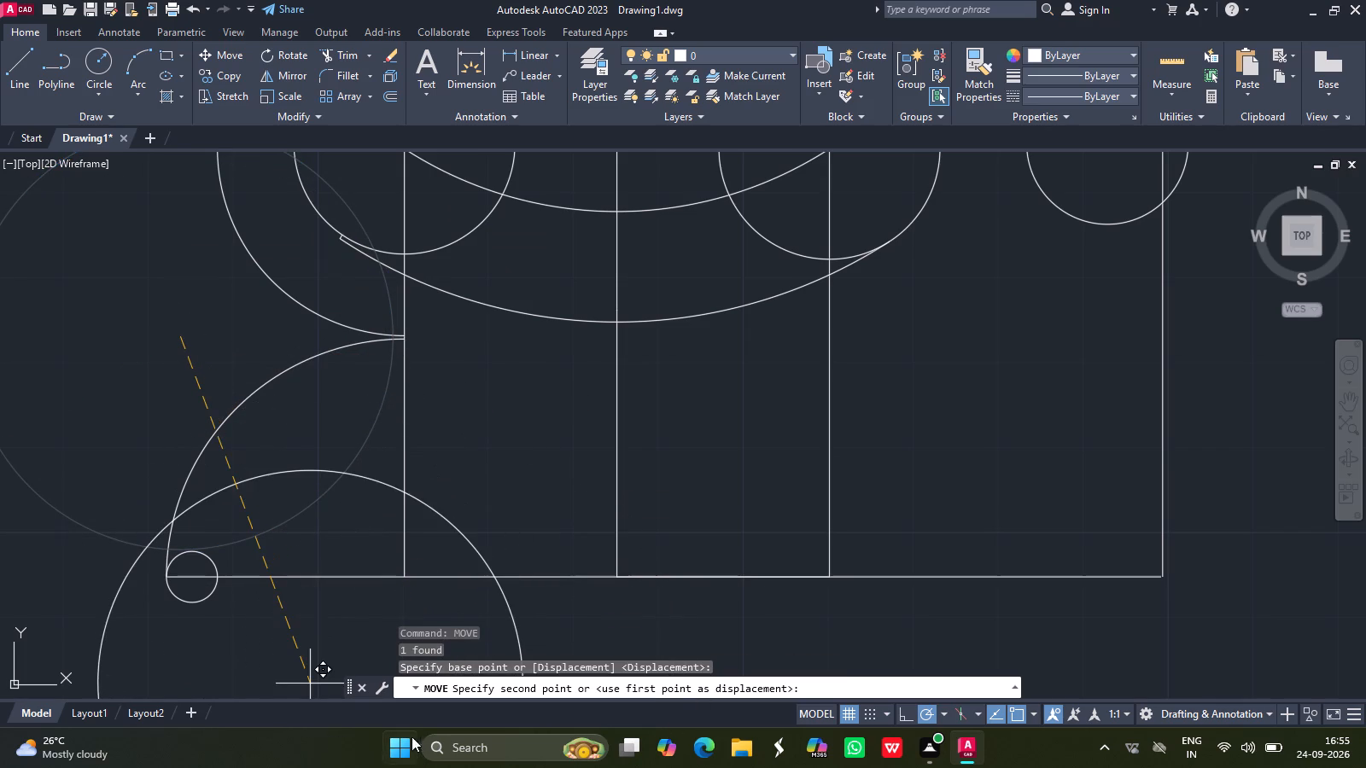
{"action": "scroll", "coordinate": [244, 515], "scroll_direction": "down", "scroll_amount": 3, "text": "ctrl"}
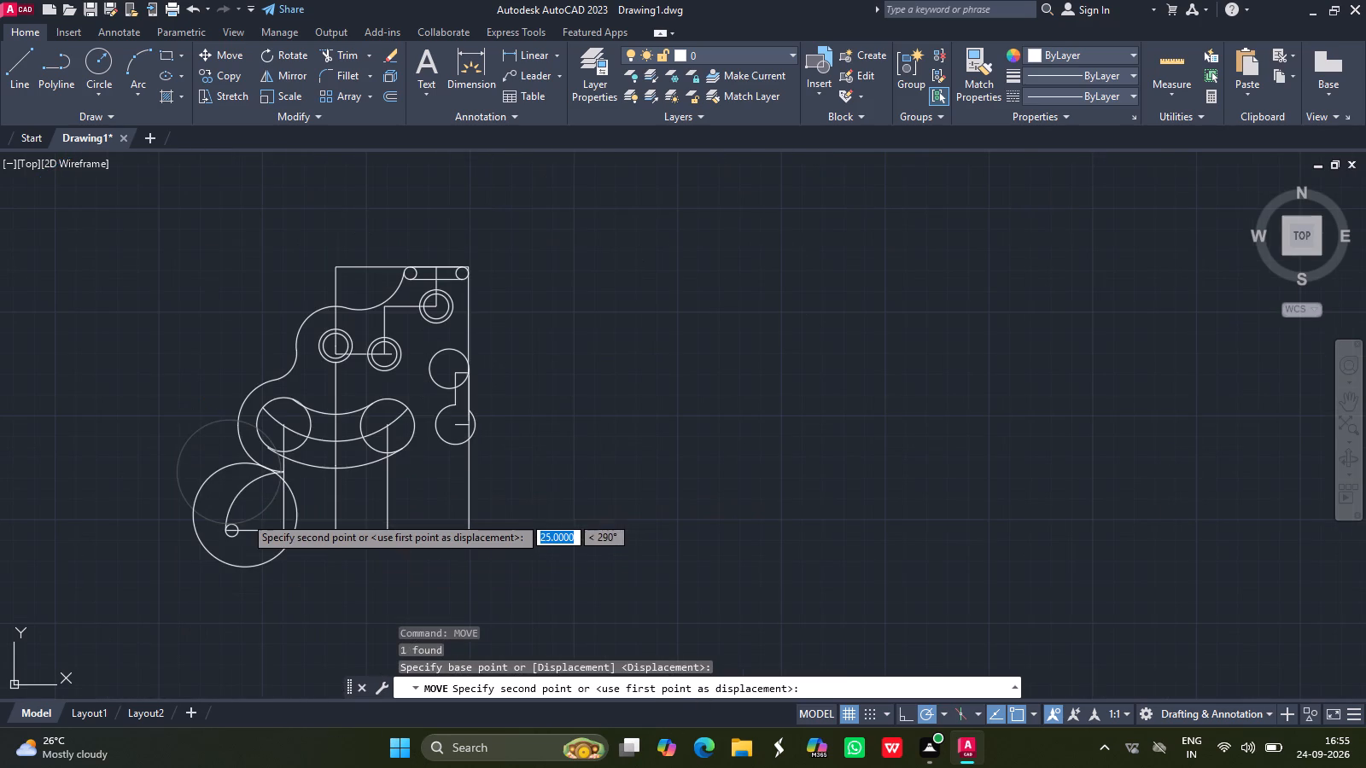
{"action": "left_click", "coordinate": [149, 425]}
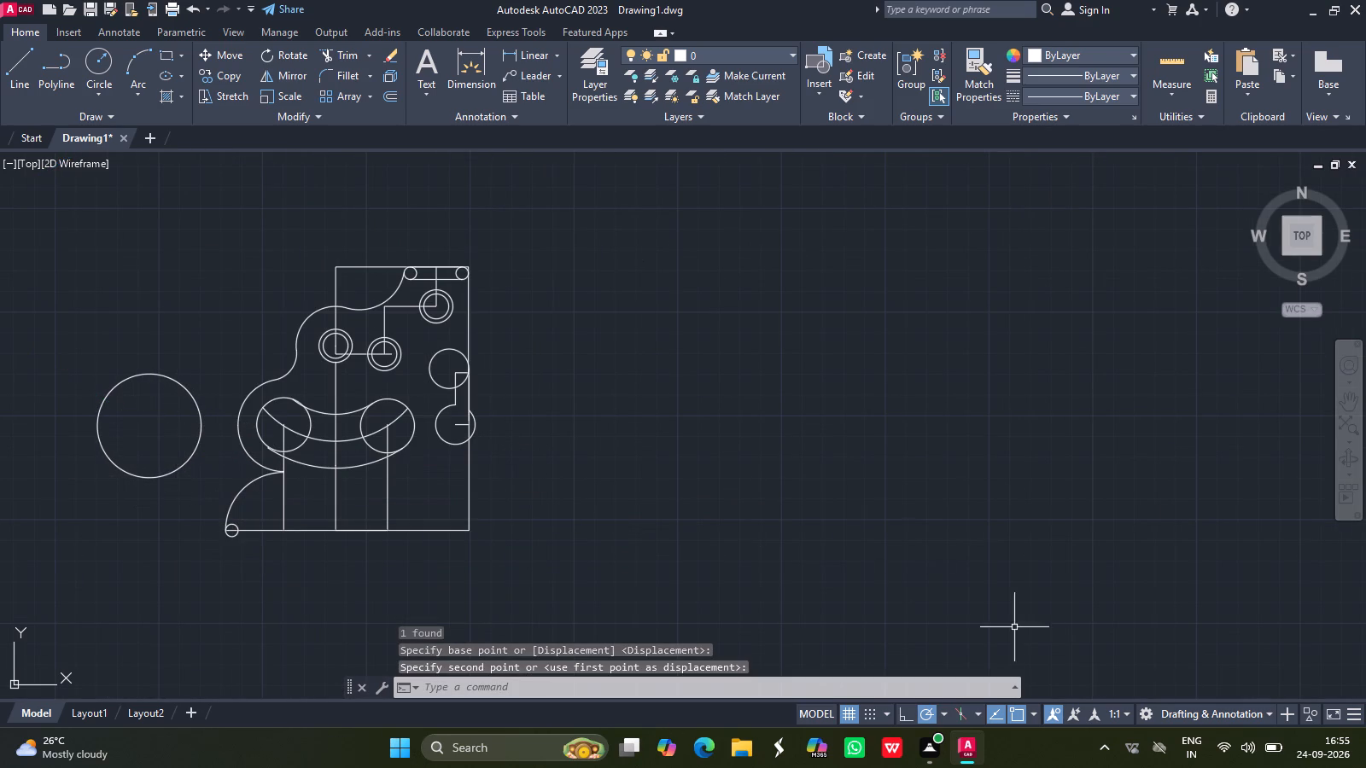
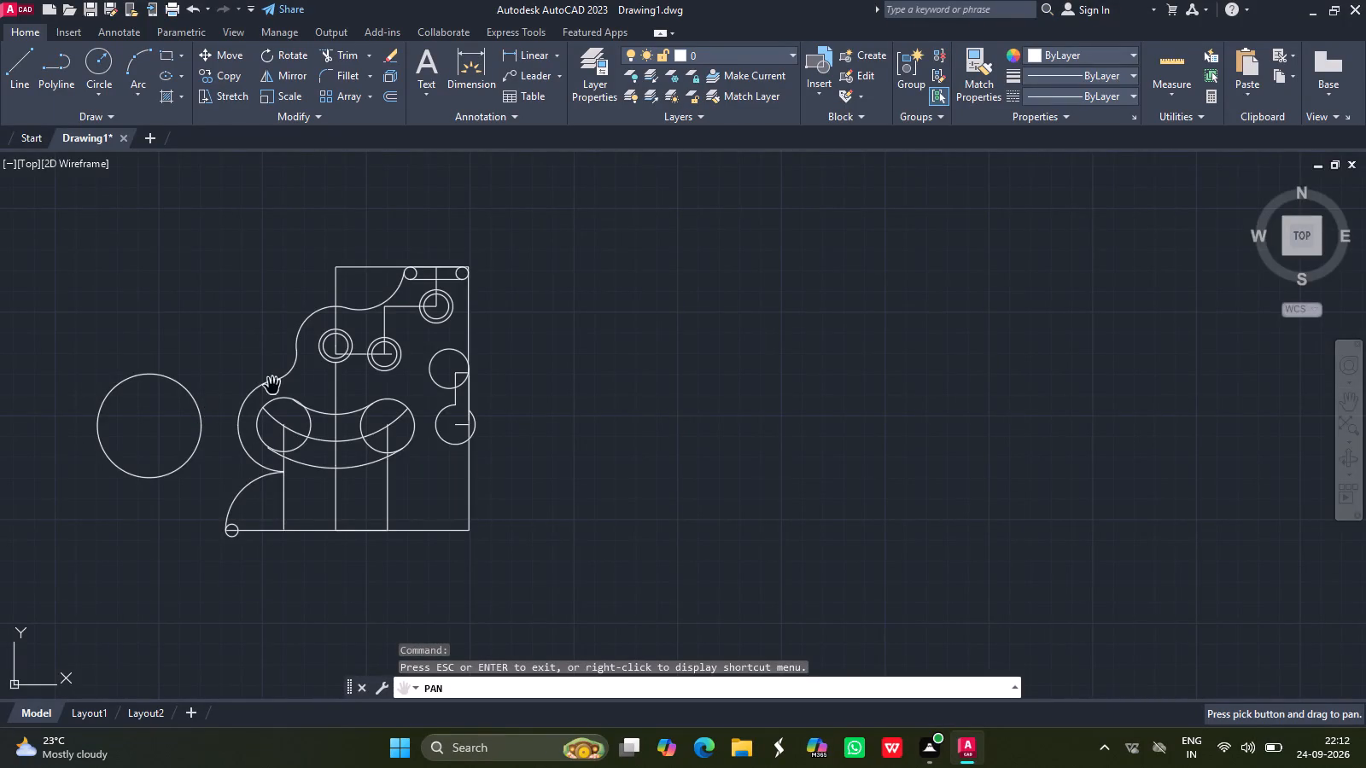
Move the radius 25 circle by its centre to just below the profile's bottom-left corner, near the radius 3 circle.
{"action": "left_click_drag", "start_coordinate": [275, 388], "coordinate": [478, 398]}
{"action": "scroll", "coordinate": [478, 398], "scroll_direction": "up", "scroll_amount": 2, "text": "ctrl"}
{"action": "scroll", "coordinate": [478, 398], "scroll_direction": "down", "scroll_amount": 2, "text": "ctrl"}
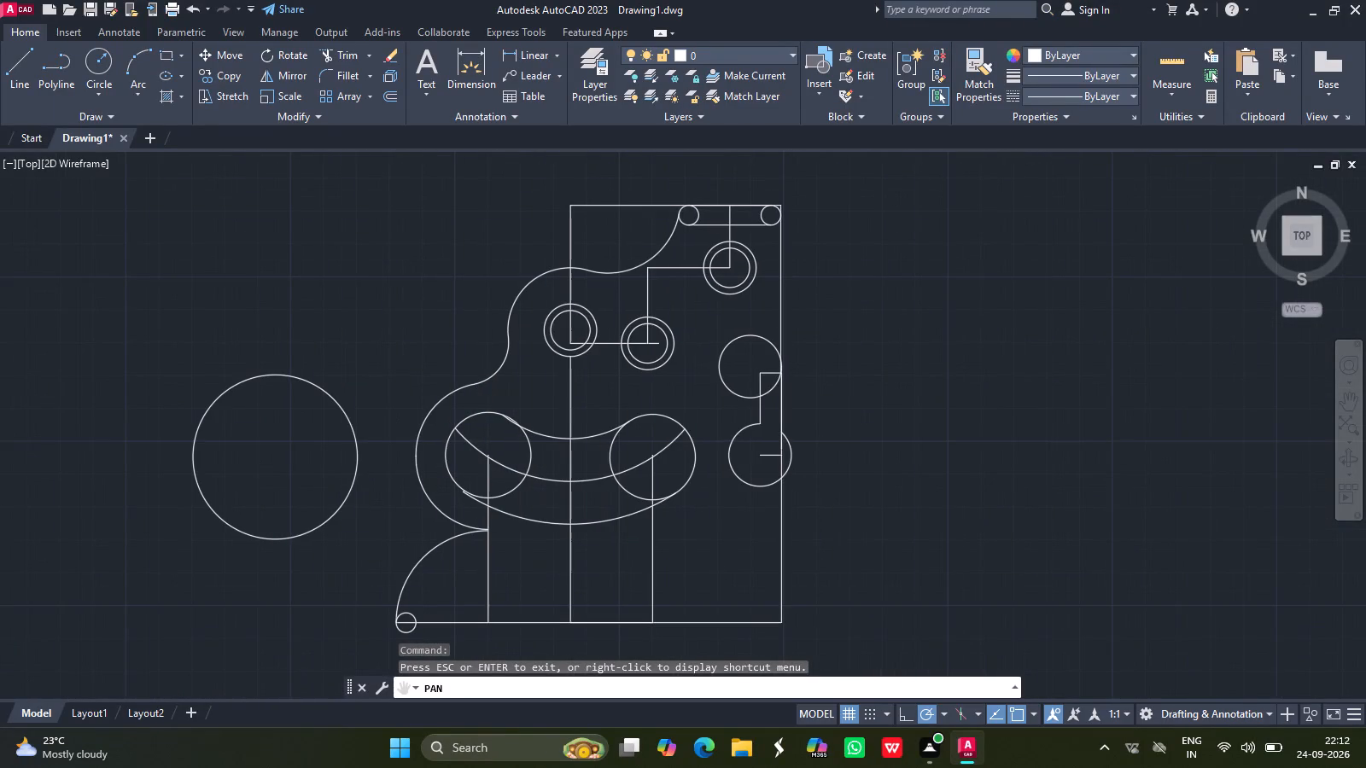
{"action": "key", "text": "Escape"}
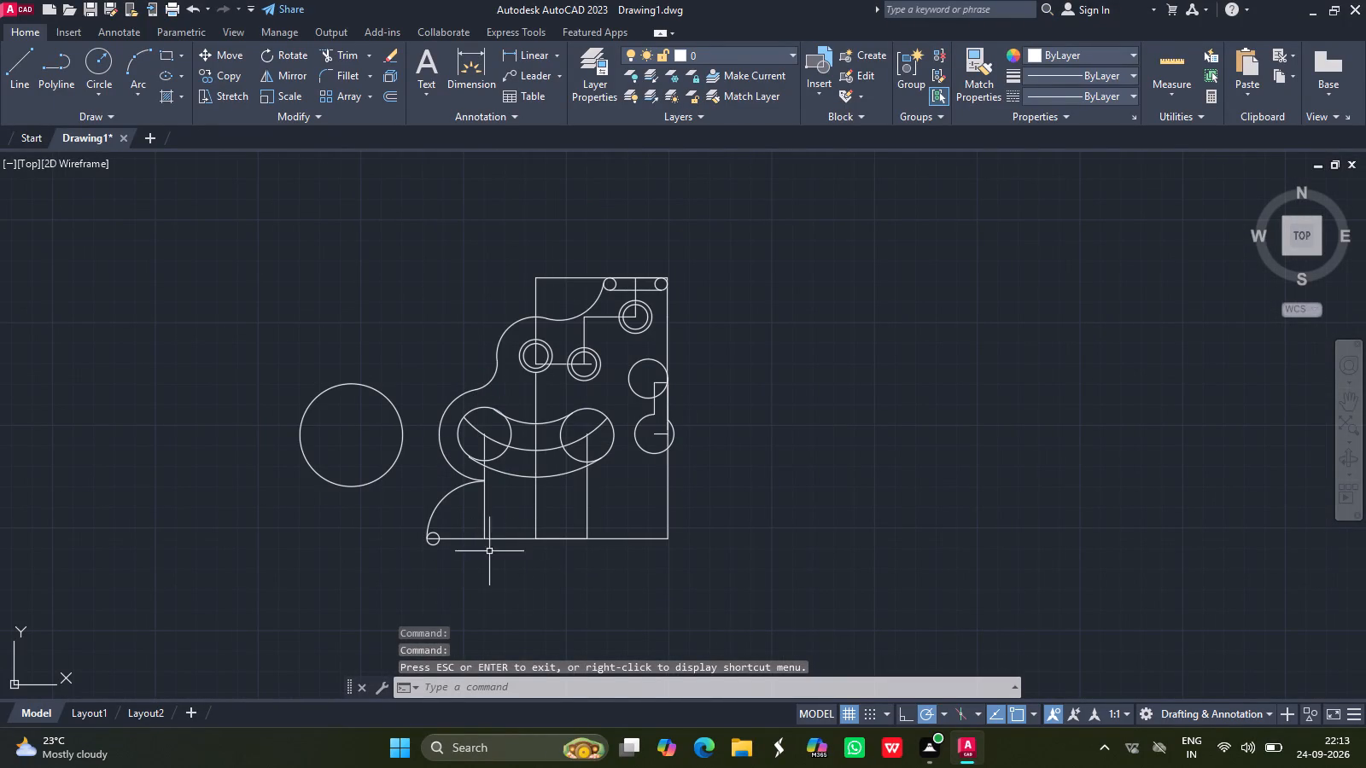
{"action": "left_click", "coordinate": [1351, 399]}
{"action": "left_click_drag", "start_coordinate": [522, 493], "coordinate": [523, 430]}
{"action": "scroll", "coordinate": [523, 430], "scroll_direction": "up", "scroll_amount": 1, "text": "ctrl"}
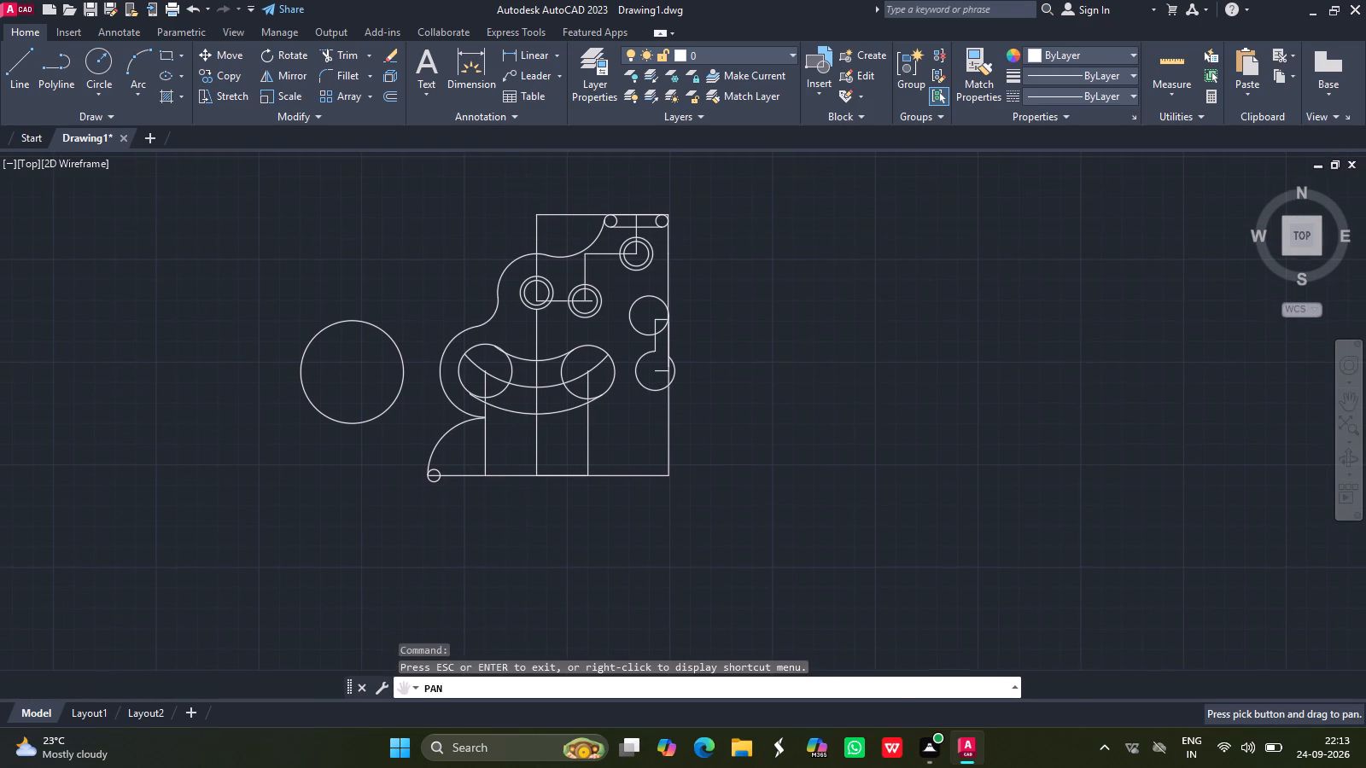
{"action": "scroll", "coordinate": [523, 430], "scroll_direction": "up", "scroll_amount": 1, "text": "ctrl"}
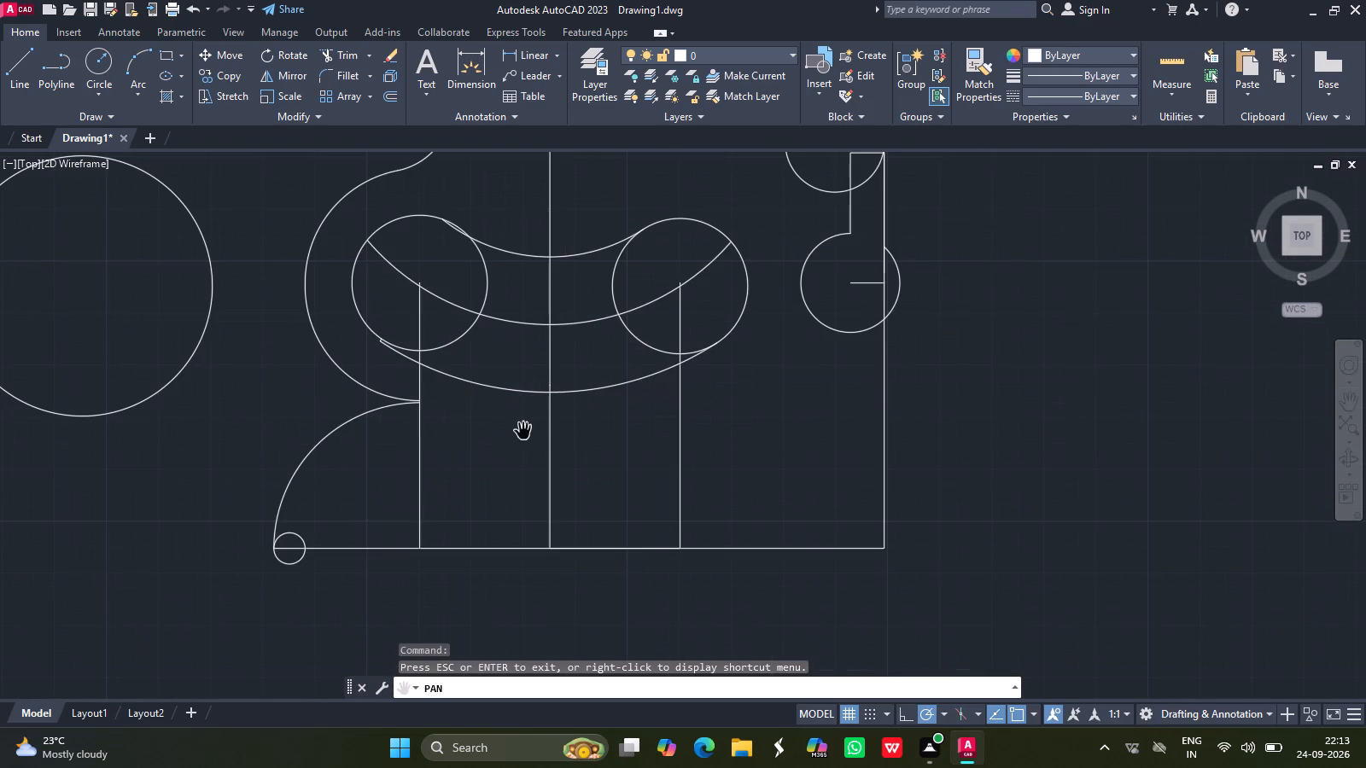
{"action": "key", "text": "Escape"}
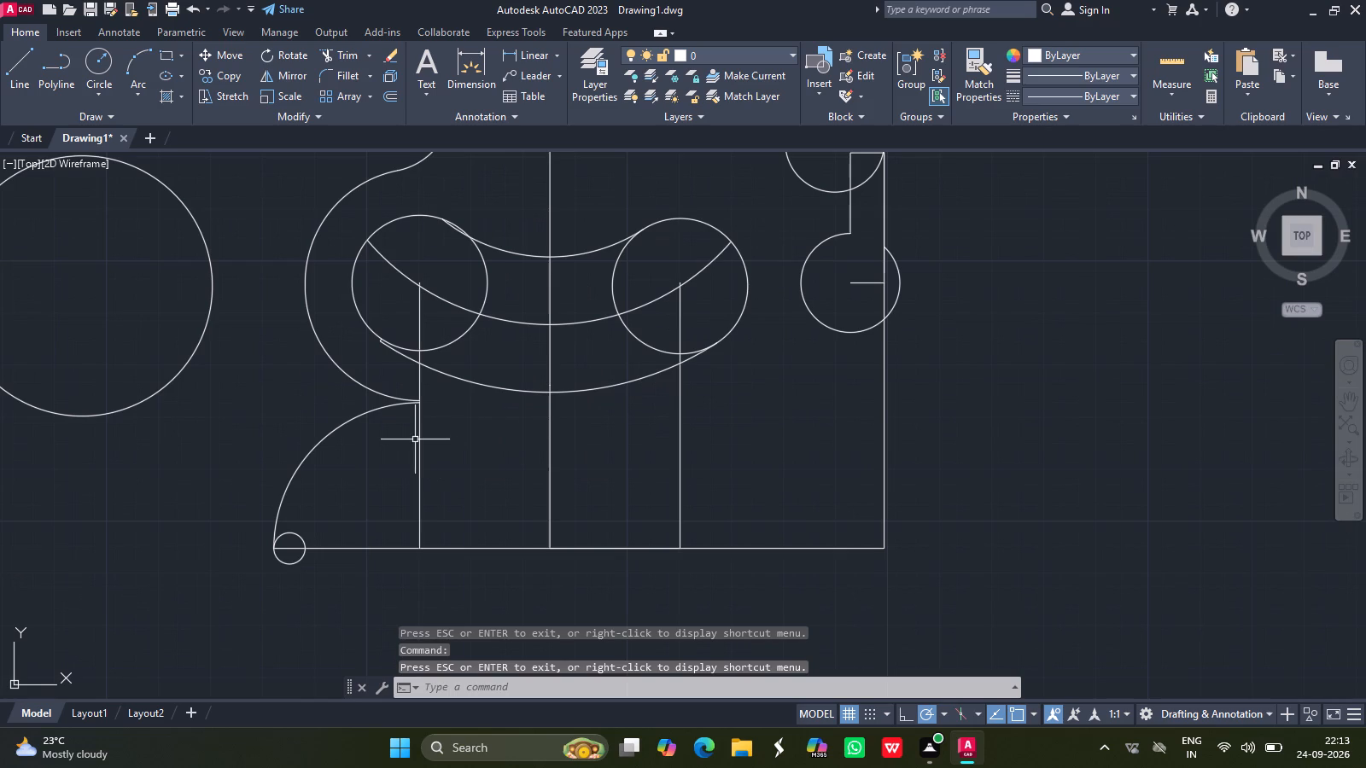
{"action": "left_click", "coordinate": [198, 338]}
{"action": "type", "text": "movr"}
{"action": "key", "text": "BackSpace"}
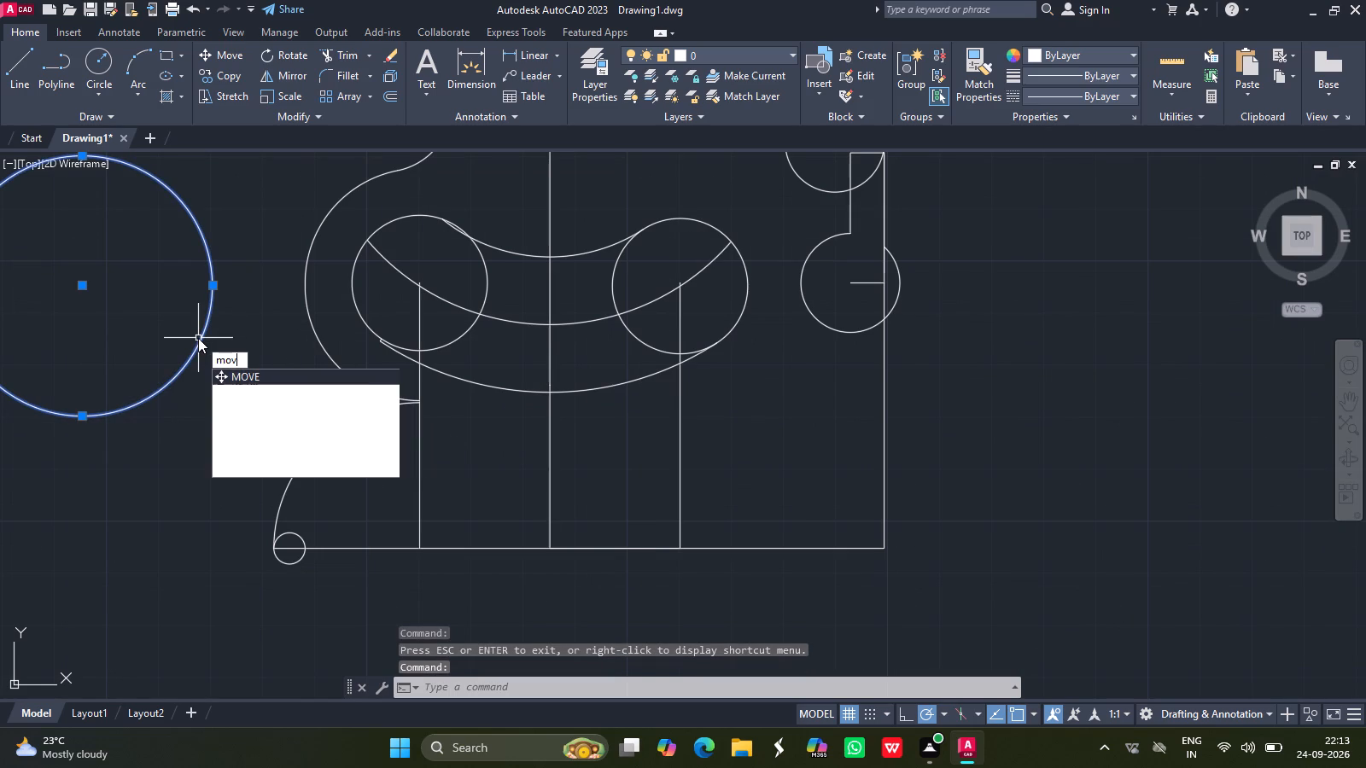
{"action": "left_click", "coordinate": [248, 377]}
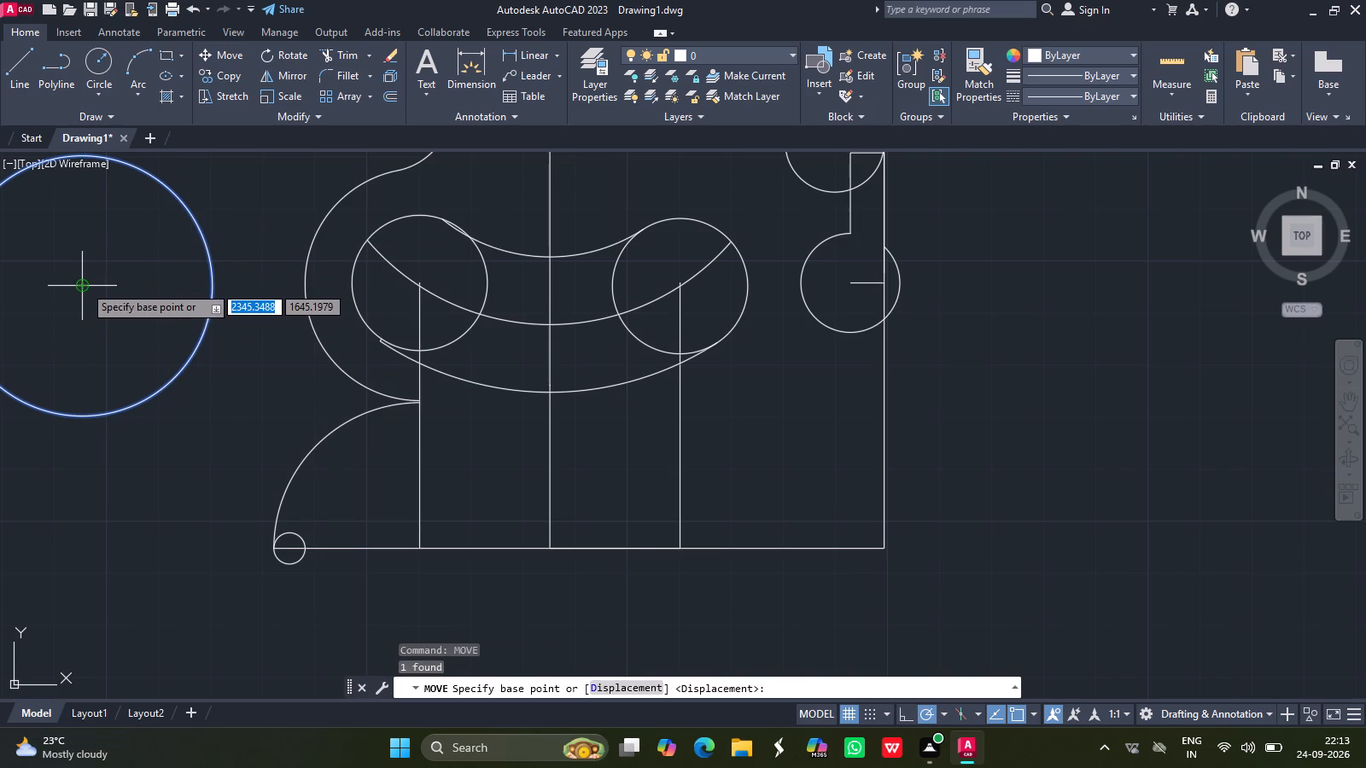
{"action": "left_click_drag", "start_coordinate": [84, 285], "coordinate": [484, 663]}
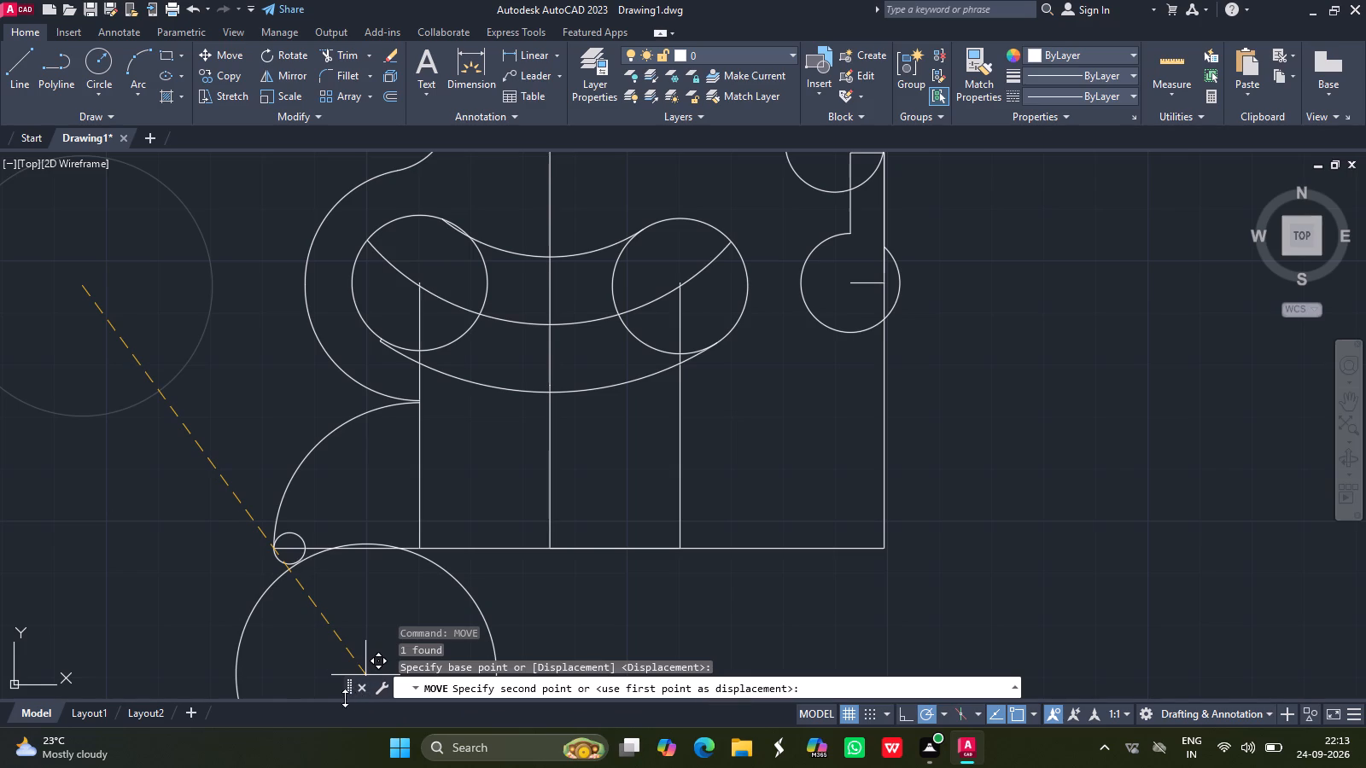
{"action": "scroll", "coordinate": [394, 603], "scroll_direction": "down", "scroll_amount": 2, "text": "ctrl"}
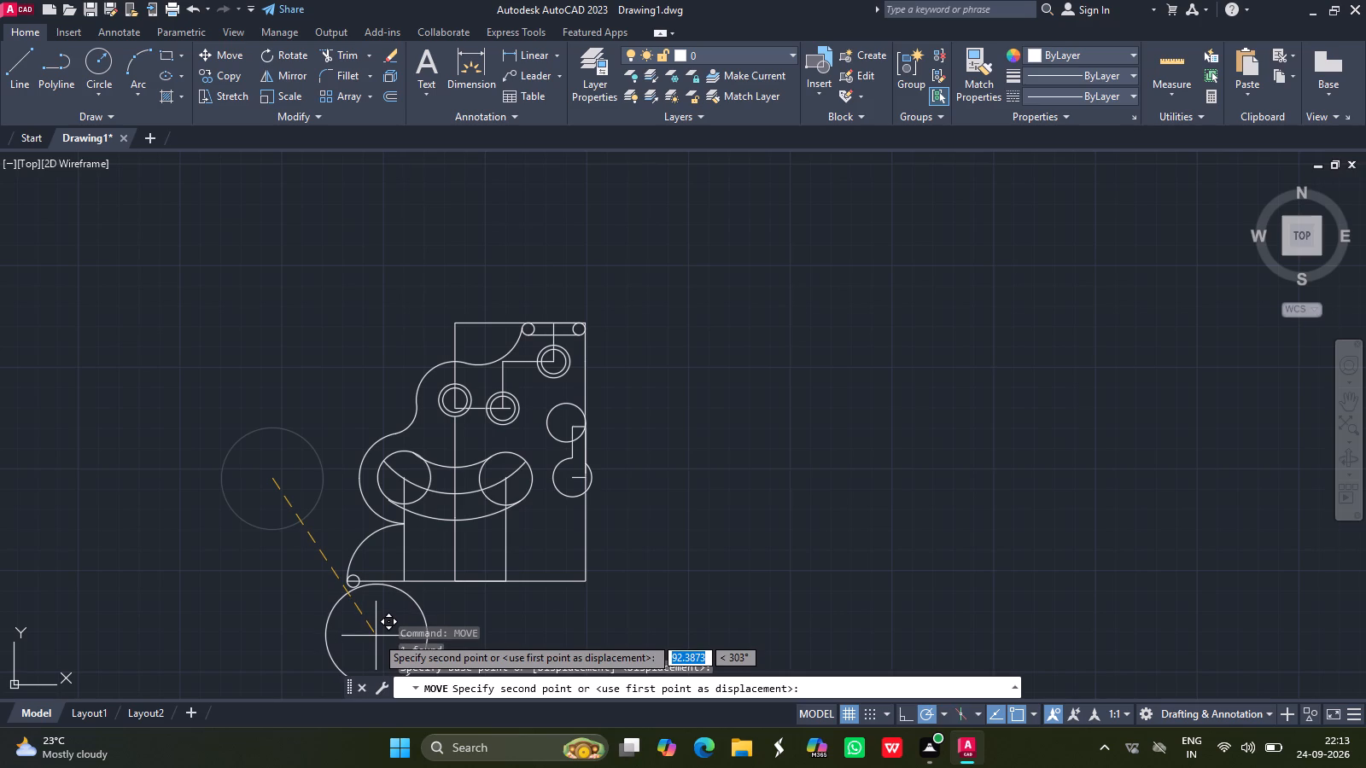
{"action": "left_click", "coordinate": [376, 636]}
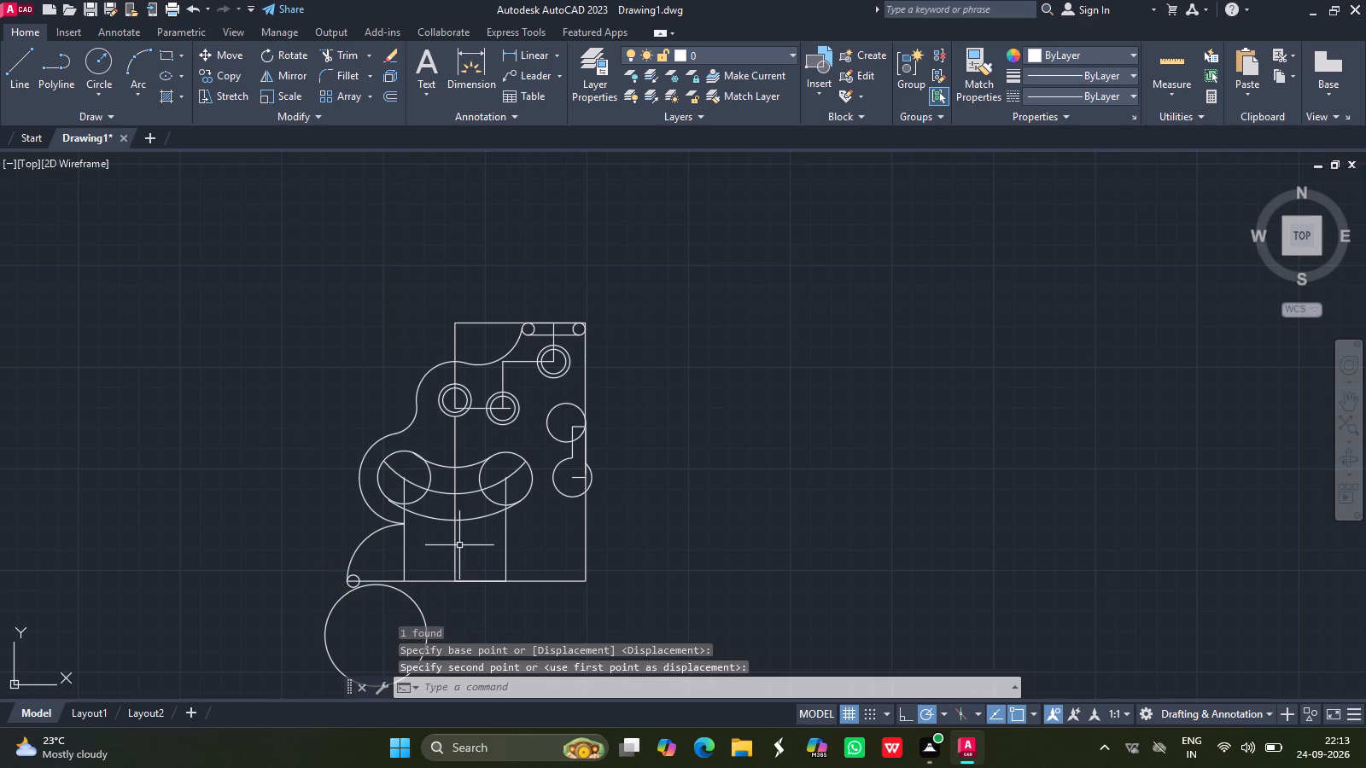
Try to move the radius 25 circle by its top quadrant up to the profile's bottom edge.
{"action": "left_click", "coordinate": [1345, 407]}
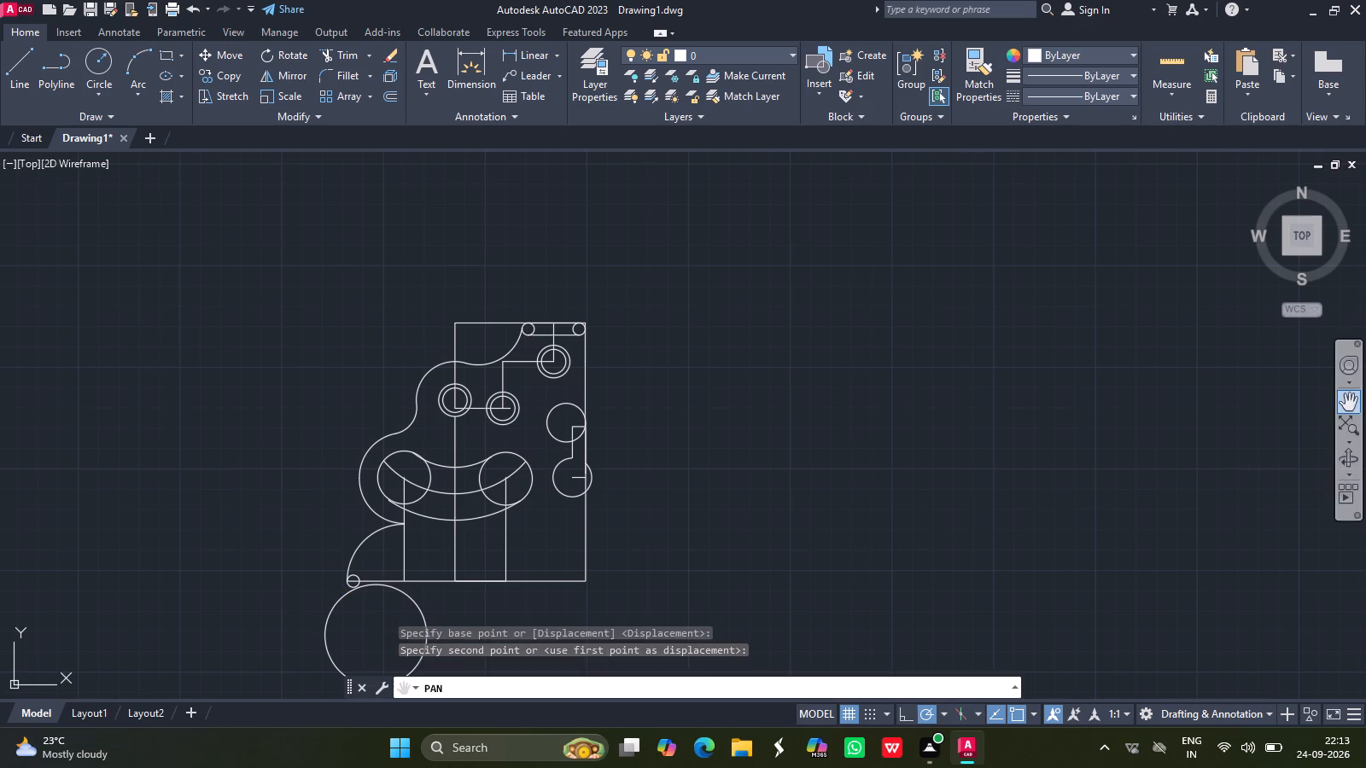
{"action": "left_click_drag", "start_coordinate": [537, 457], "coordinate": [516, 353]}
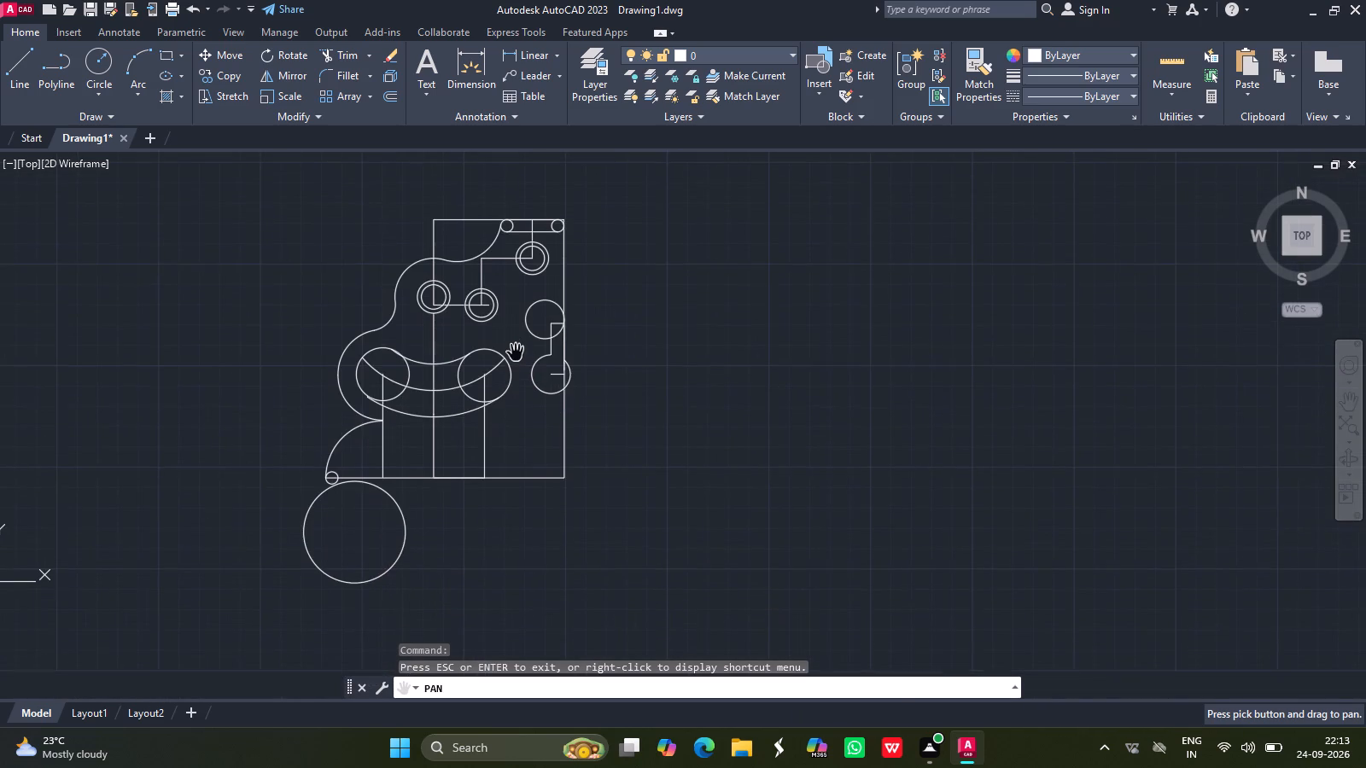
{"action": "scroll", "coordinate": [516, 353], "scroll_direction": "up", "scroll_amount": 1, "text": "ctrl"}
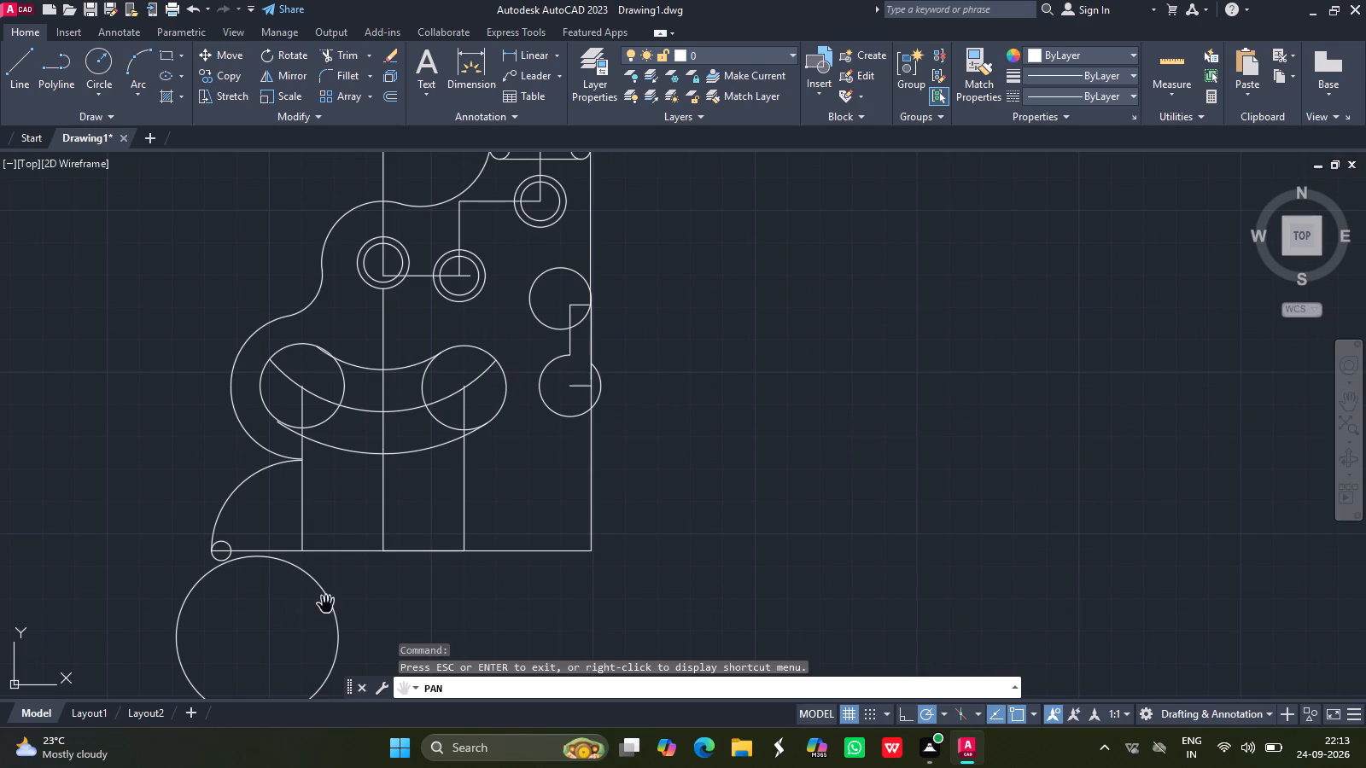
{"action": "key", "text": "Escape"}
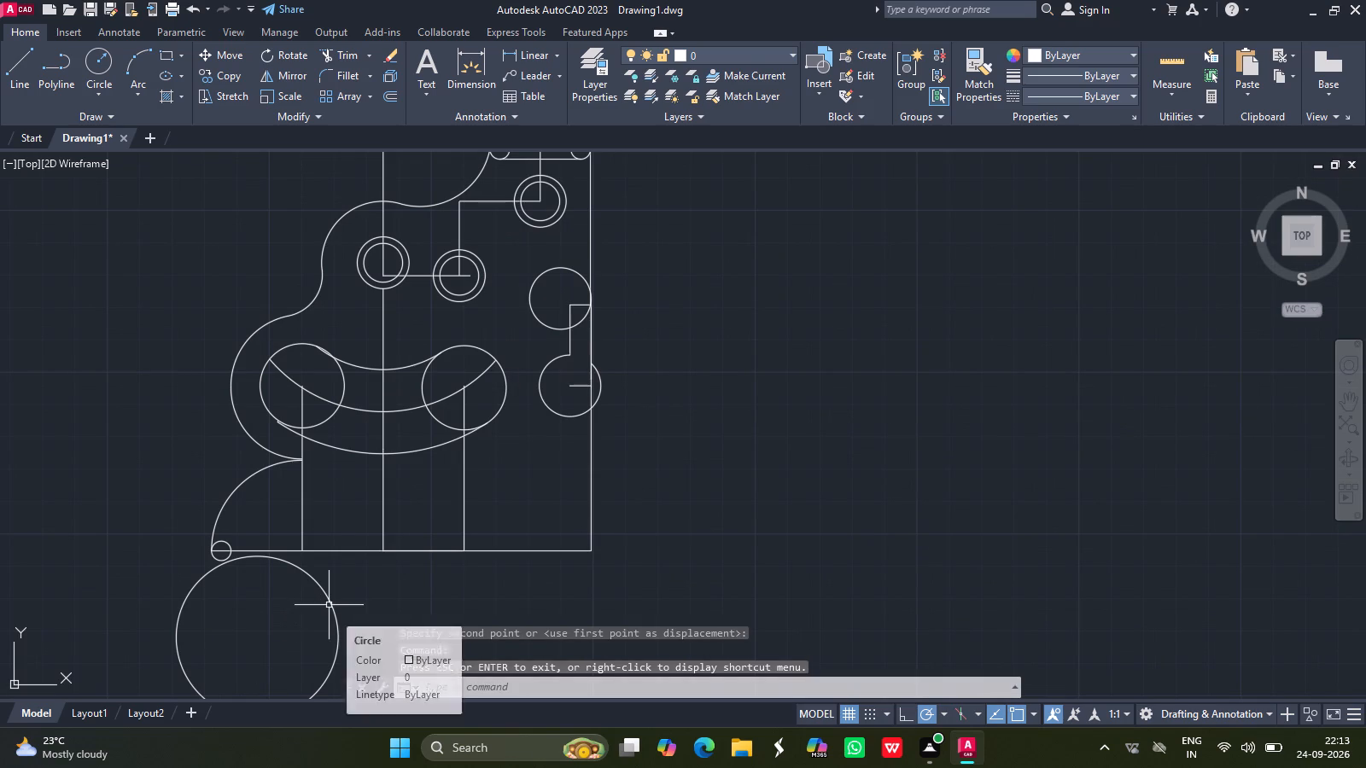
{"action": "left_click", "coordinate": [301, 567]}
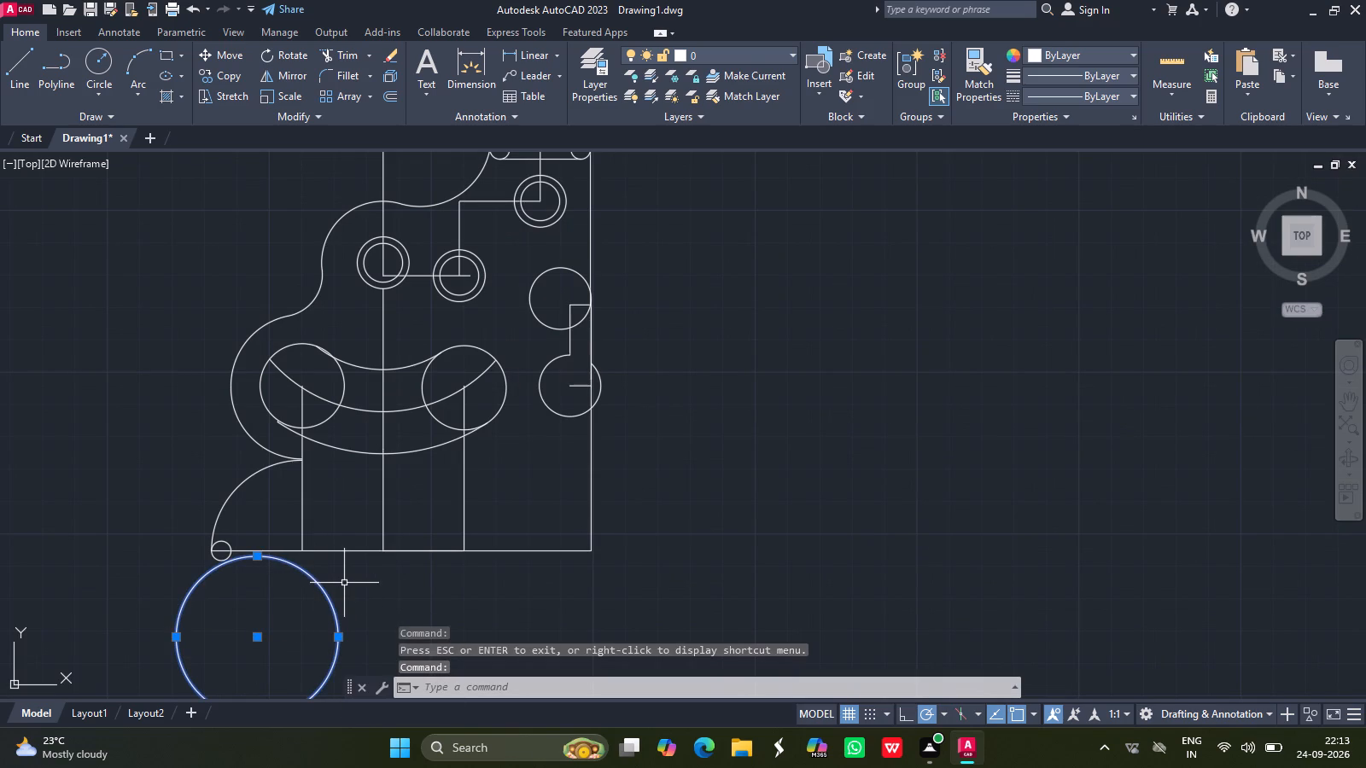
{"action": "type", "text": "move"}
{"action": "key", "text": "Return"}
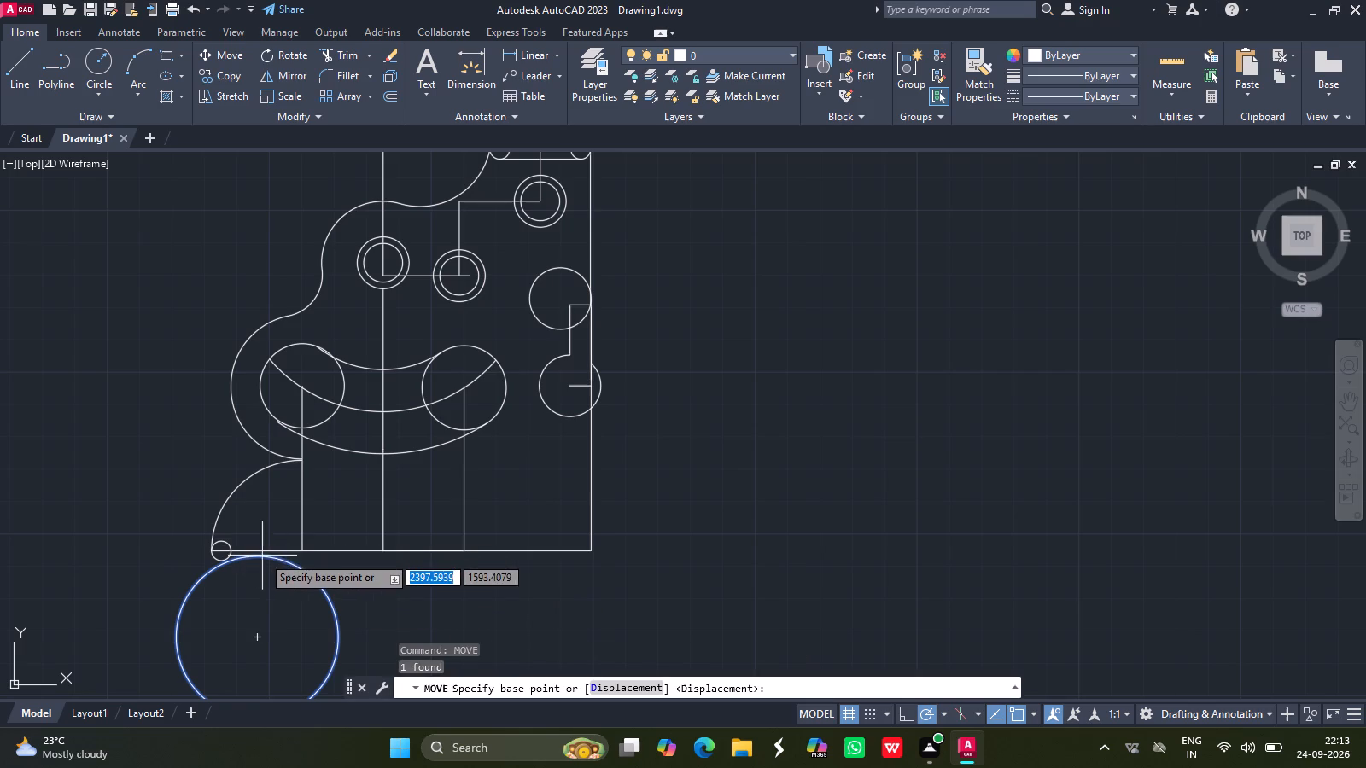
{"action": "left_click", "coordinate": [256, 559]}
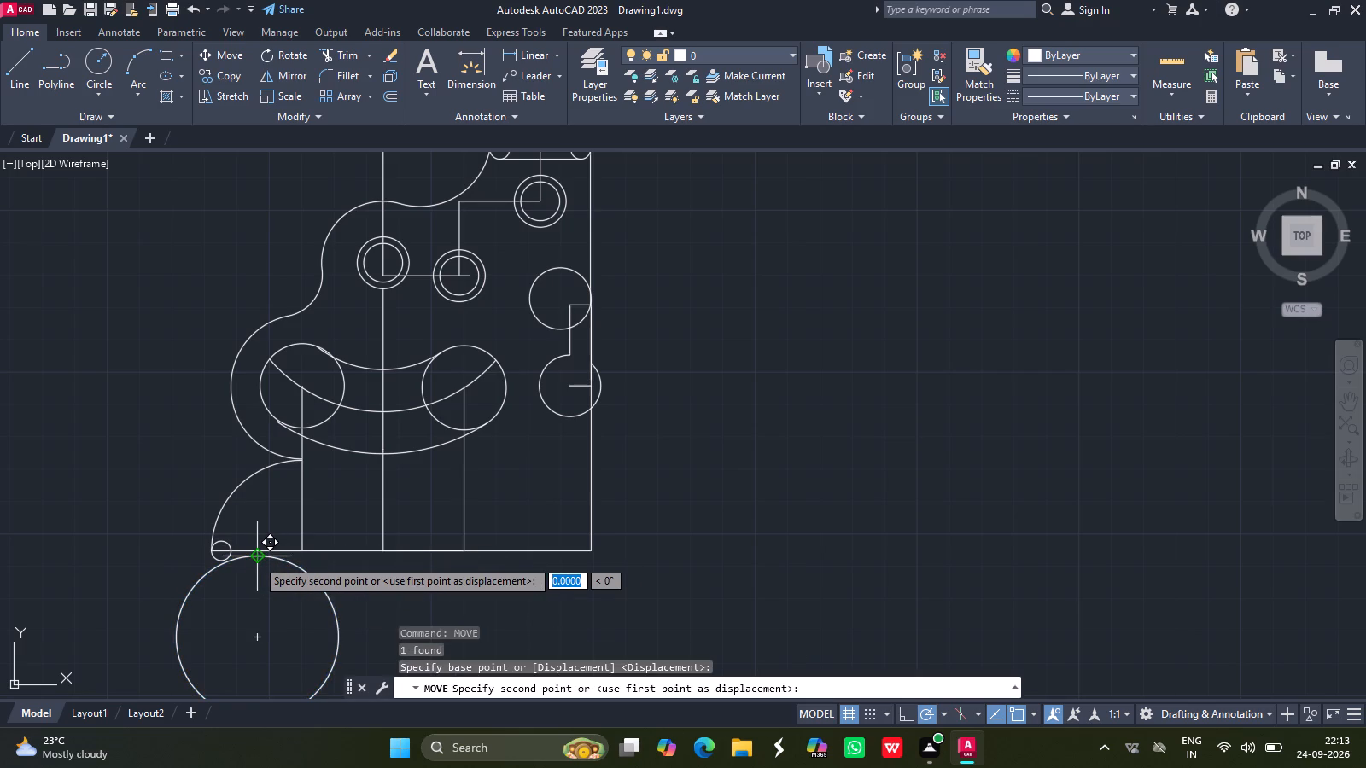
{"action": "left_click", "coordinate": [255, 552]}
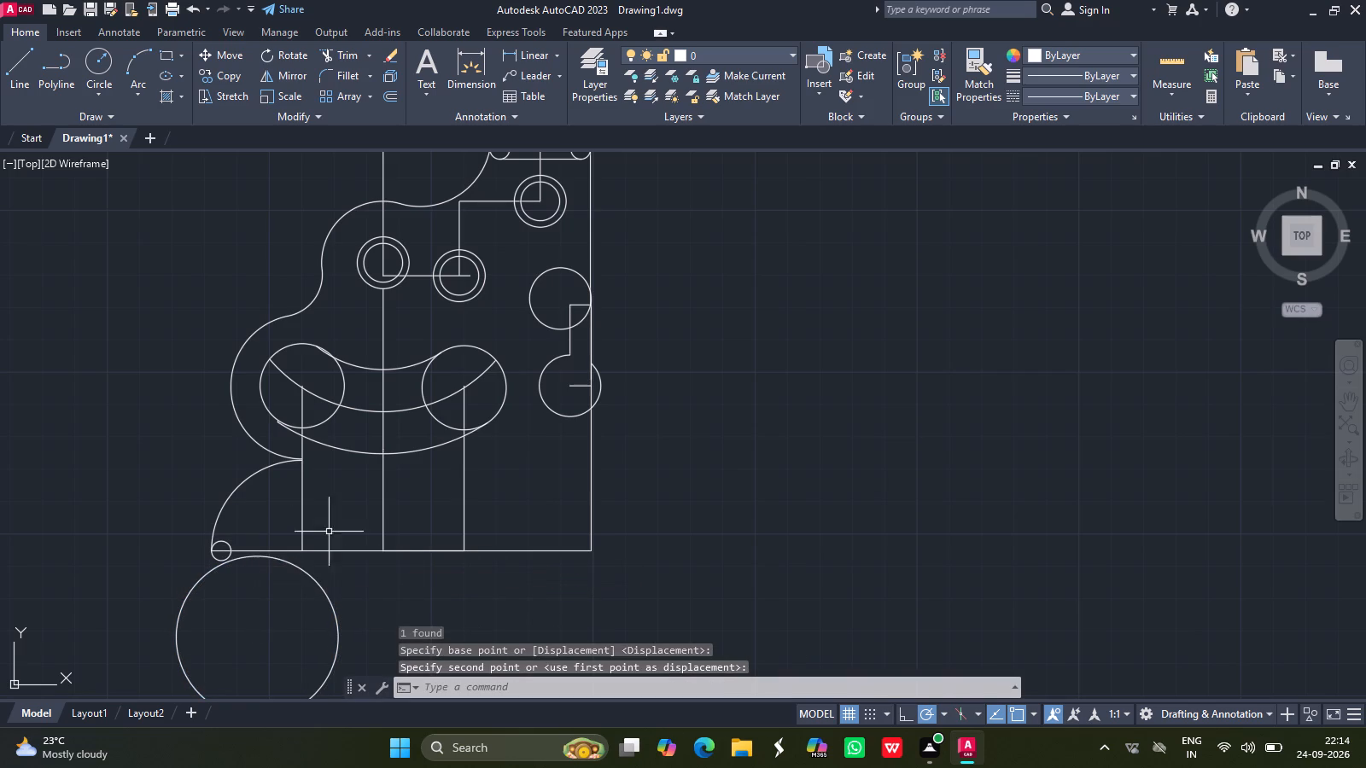
Move the radius 25 circle by a point on its circumference so that it touches the underside of the radius 3 circle.
{"action": "left_click", "coordinate": [191, 585]}
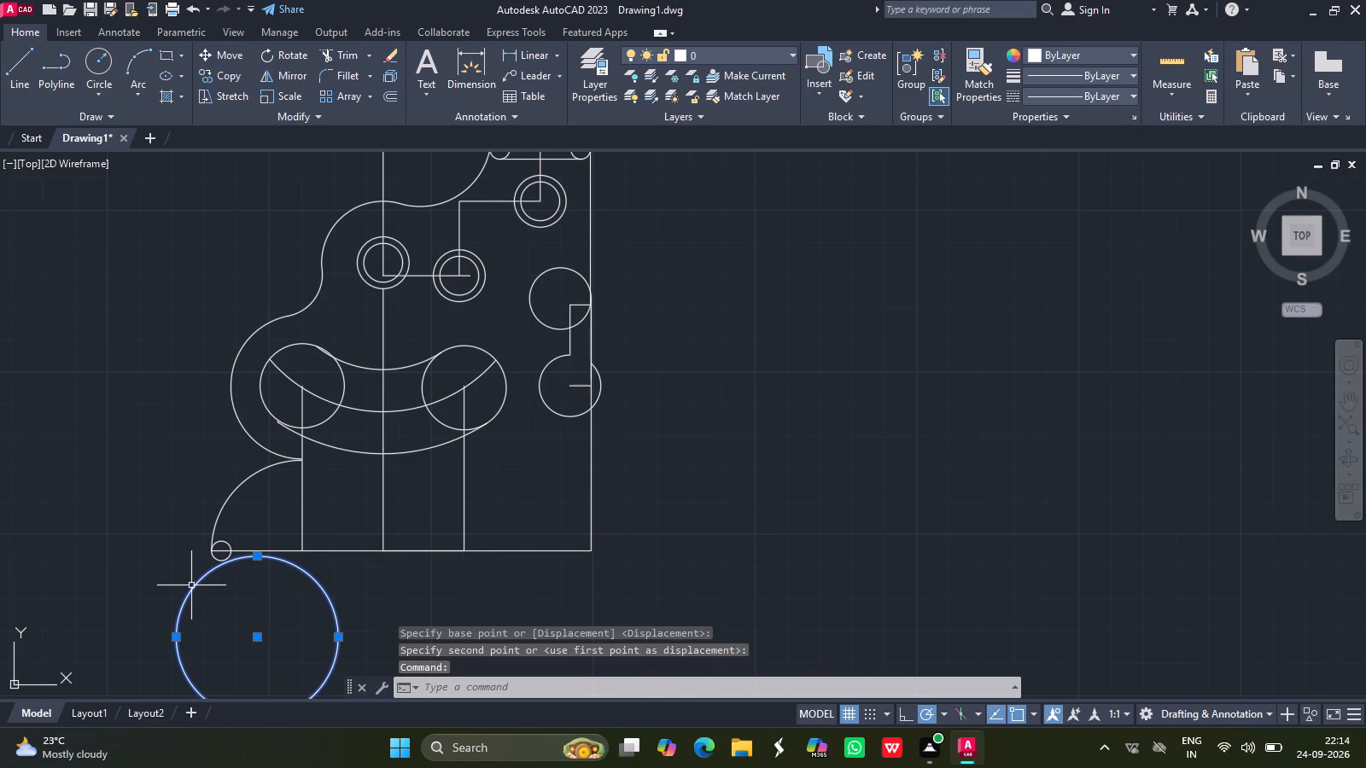
{"action": "type", "text": "move"}
{"action": "key", "text": "Return"}
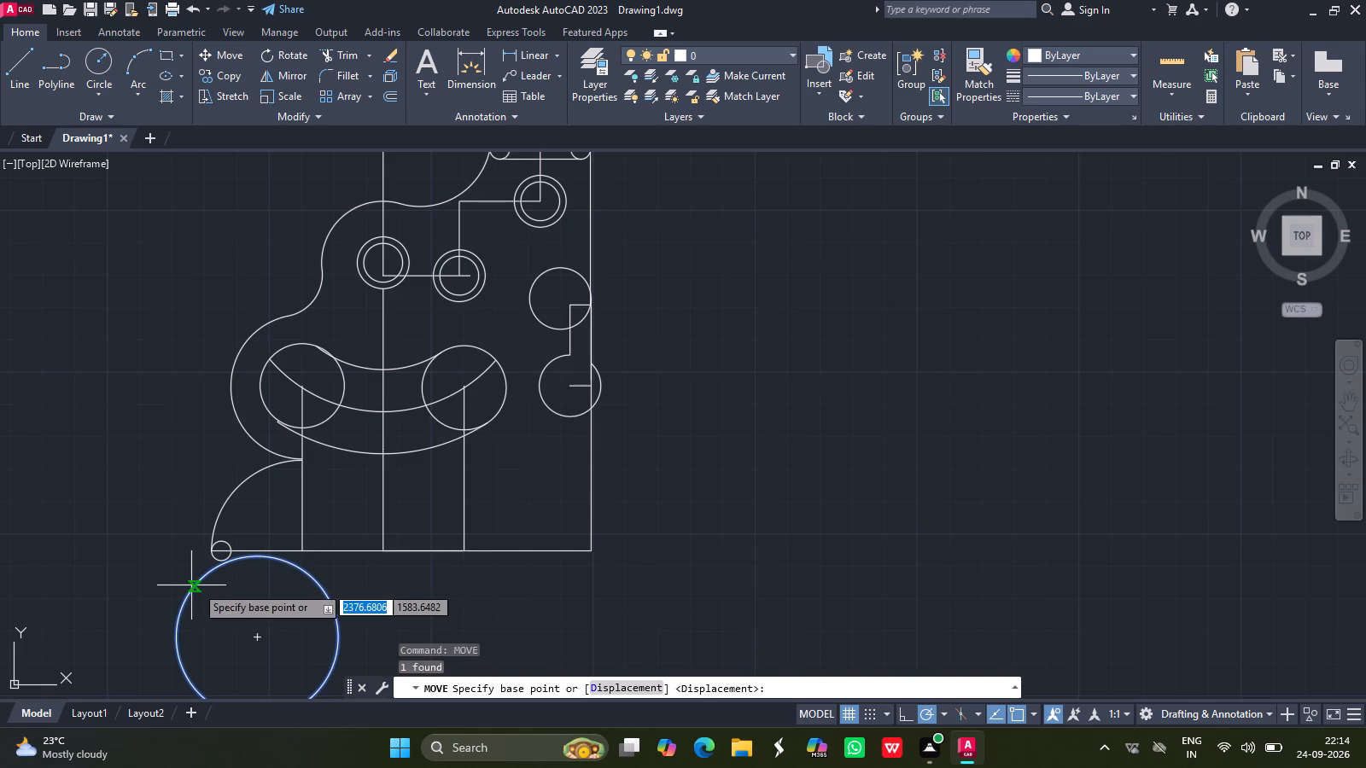
{"action": "scroll", "coordinate": [228, 564], "scroll_direction": "up", "scroll_amount": 3, "text": "ctrl"}
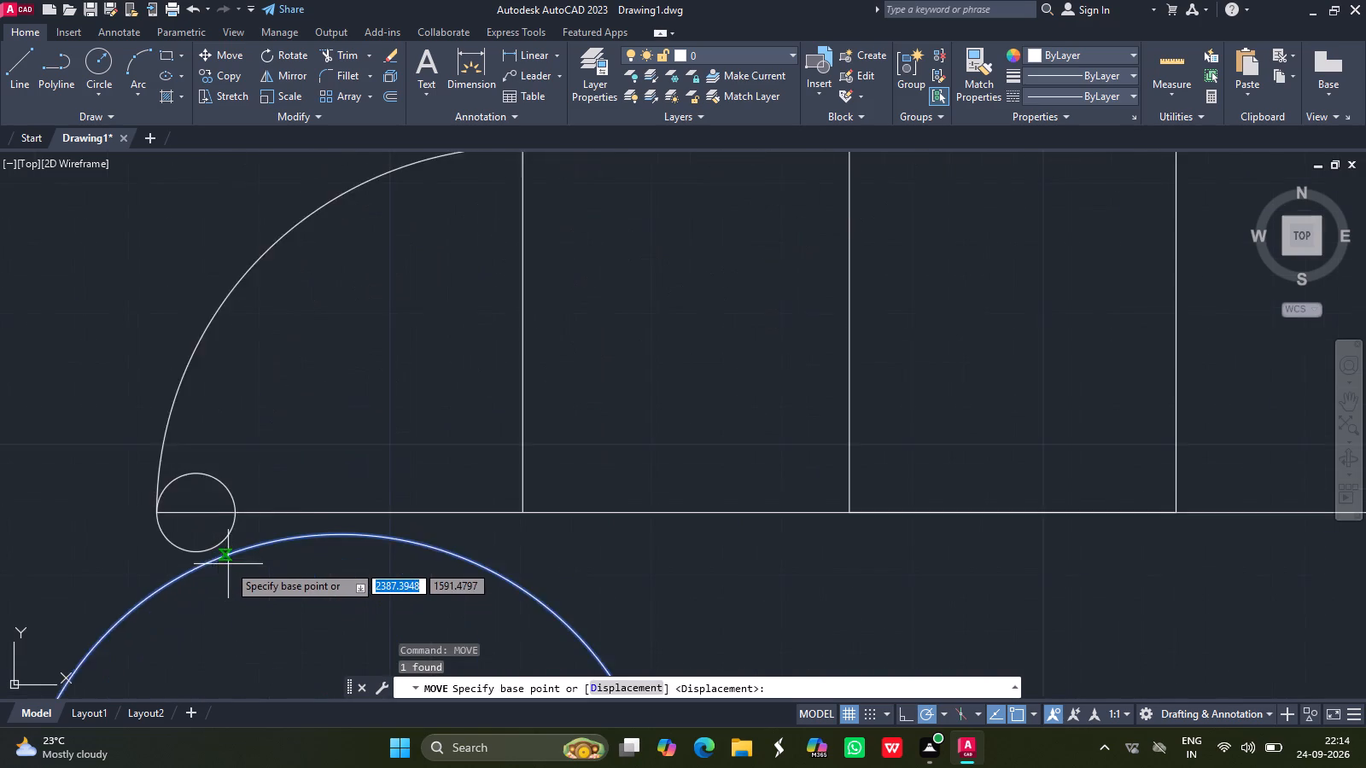
{"action": "scroll", "coordinate": [228, 564], "scroll_direction": "up", "scroll_amount": 1, "text": "ctrl"}
{"action": "left_click_drag", "start_coordinate": [208, 558], "coordinate": [196, 543]}
{"action": "left_click", "coordinate": [196, 543]}
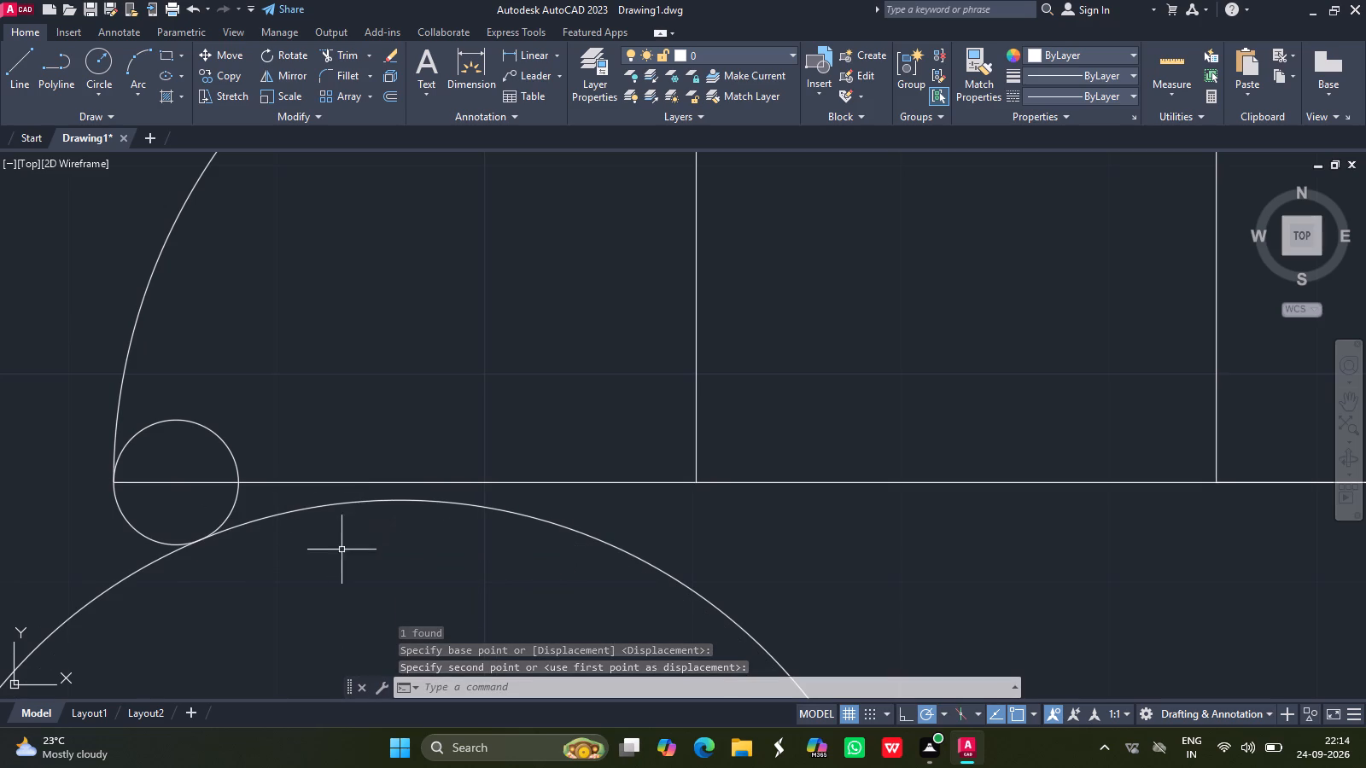
Offset the curved slot's lower arc downward by 38.
{"action": "scroll", "coordinate": [274, 291], "scroll_direction": "down", "scroll_amount": 4, "text": "ctrl"}
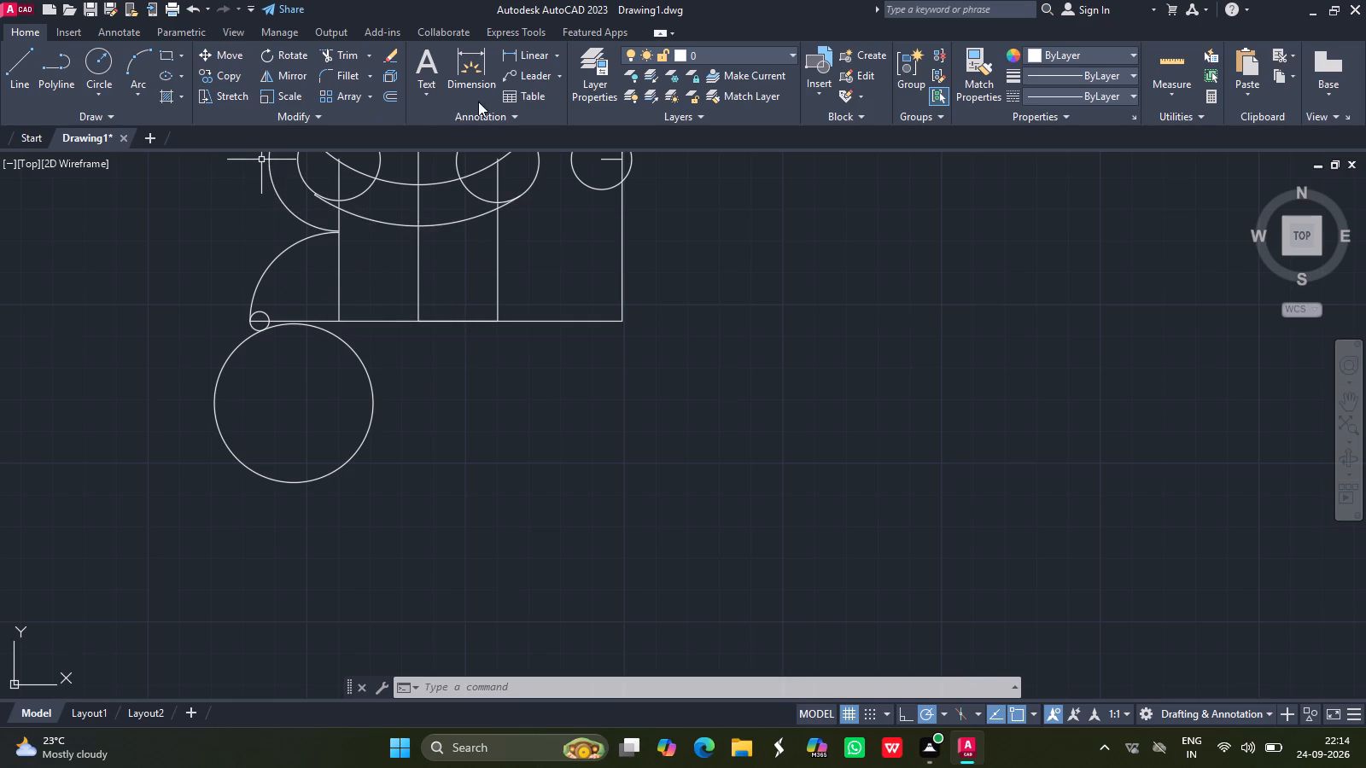
{"action": "left_click", "coordinate": [395, 102]}
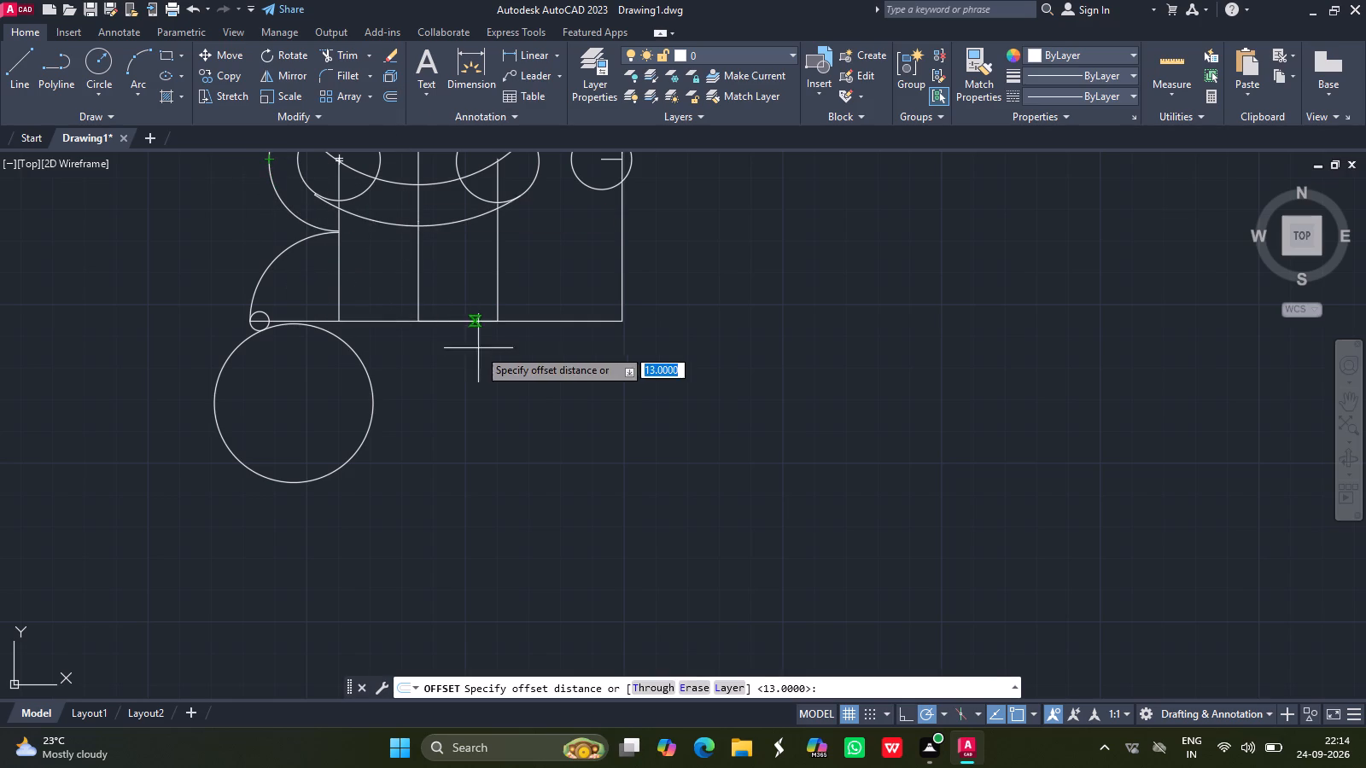
{"action": "left_click", "coordinate": [858, 683]}
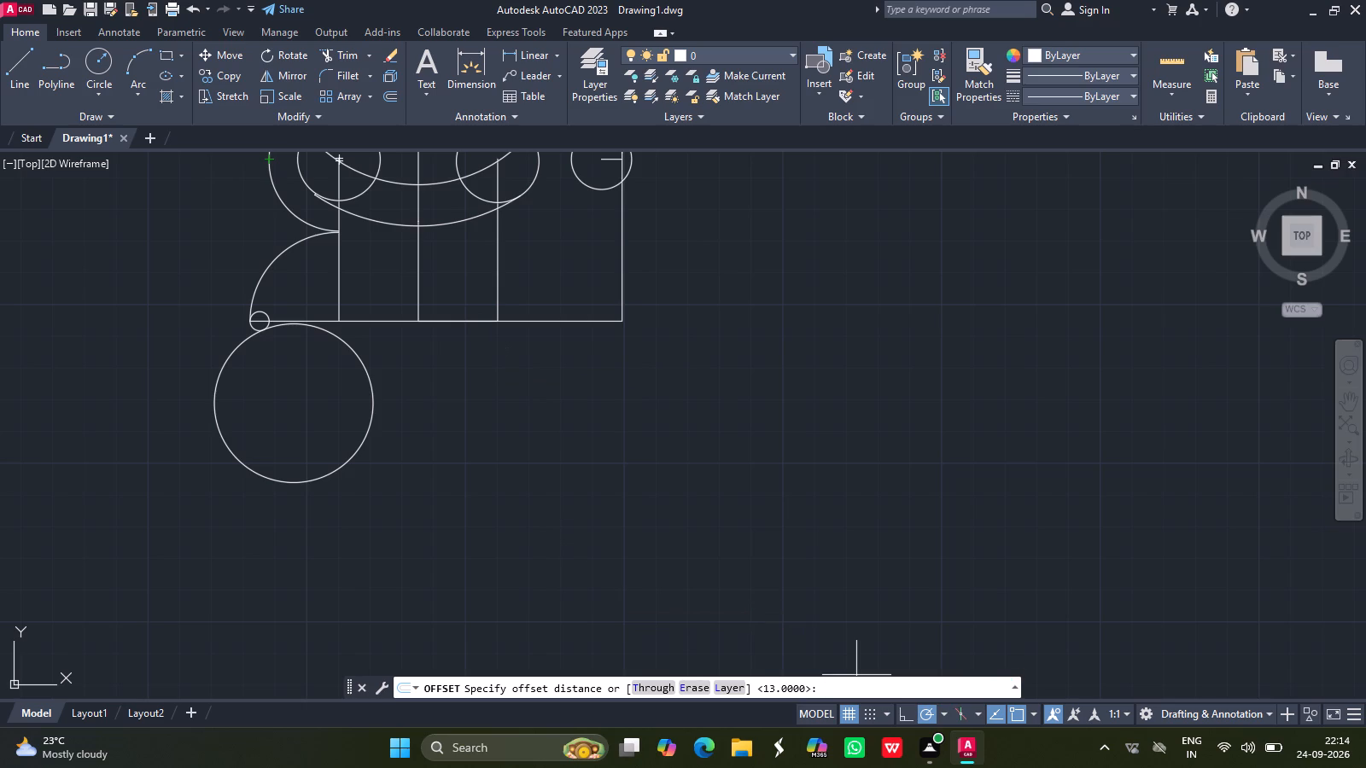
{"action": "type", "text": "38"}
{"action": "key", "text": "Return"}
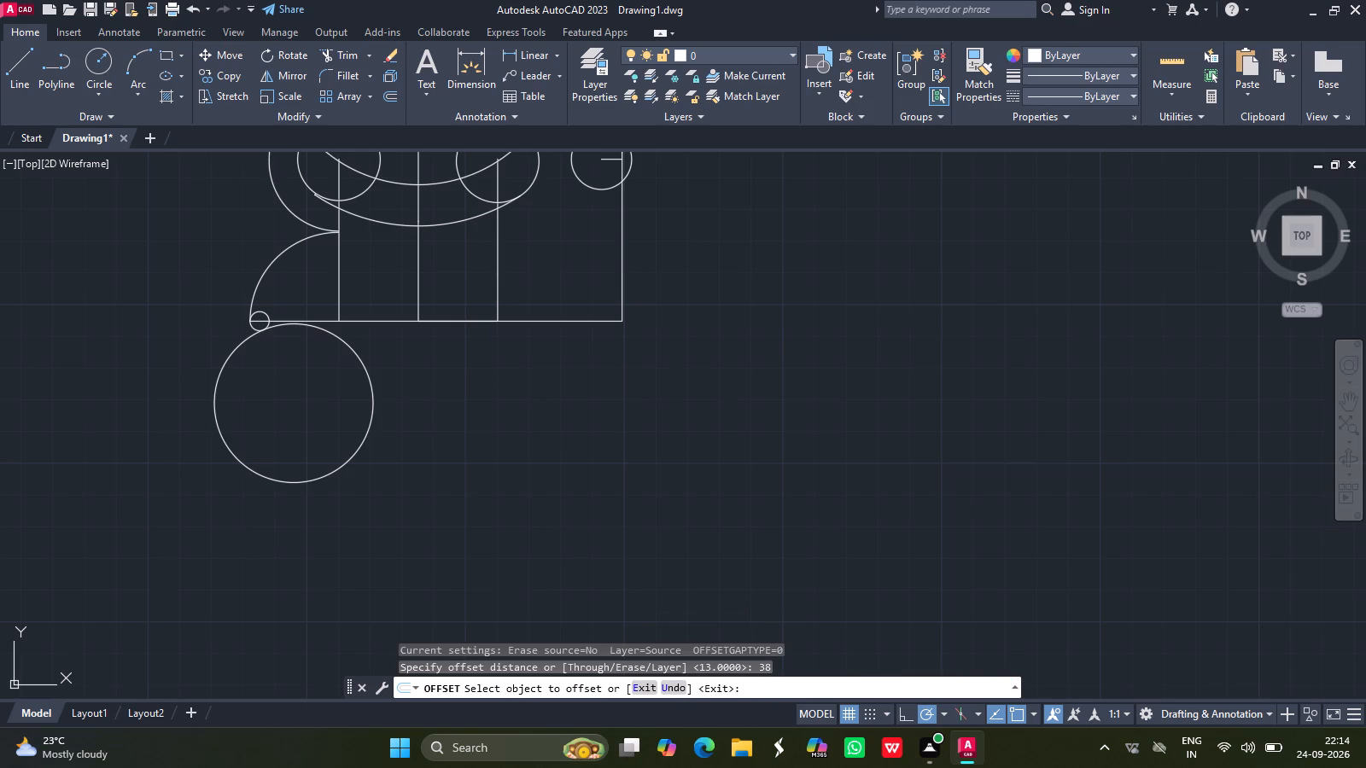
{"action": "left_click_drag", "start_coordinate": [456, 221], "coordinate": [457, 311]}
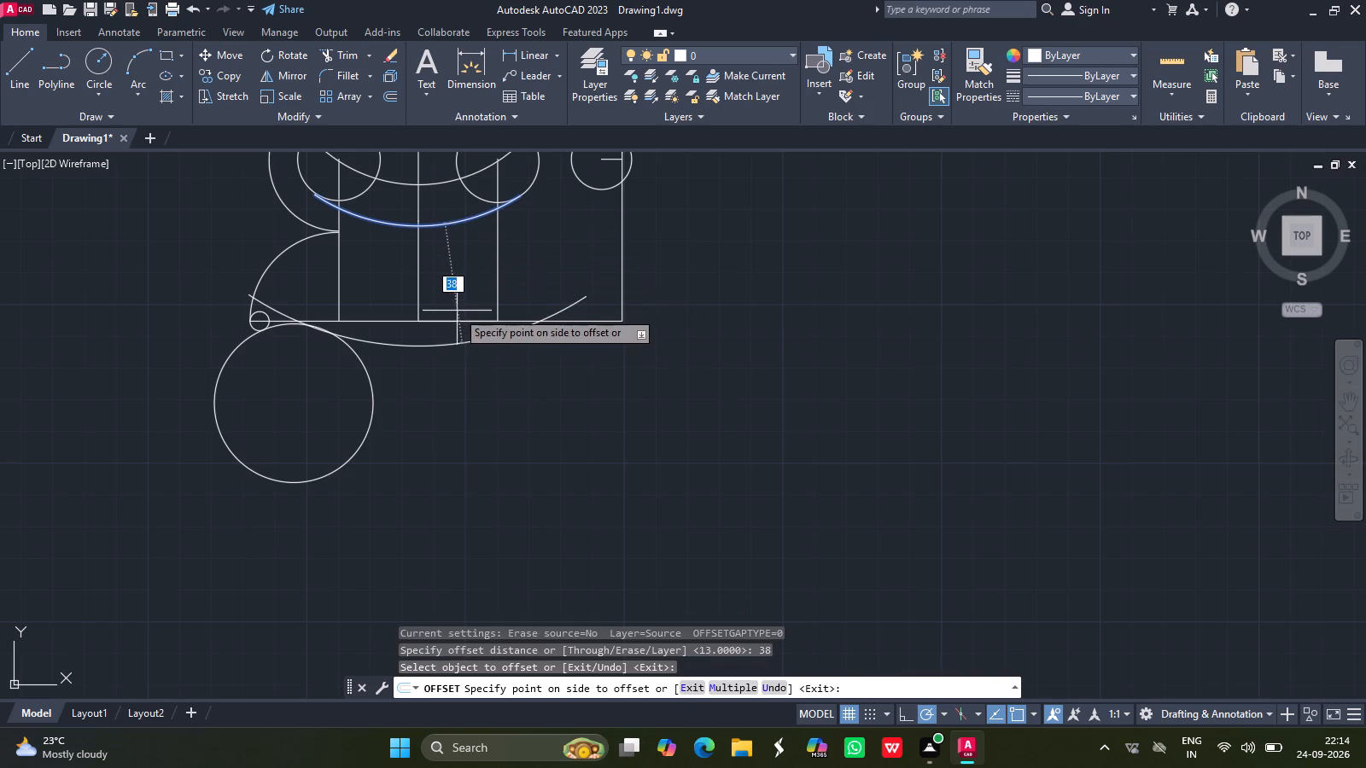
{"action": "left_click", "coordinate": [457, 311]}
{"action": "key", "text": "Return"}
Trim the left end of the offset arc back to where it meets the right side of the radius 25 circle.
{"action": "scroll", "coordinate": [457, 311], "scroll_direction": "up", "scroll_amount": 1, "text": "ctrl"}
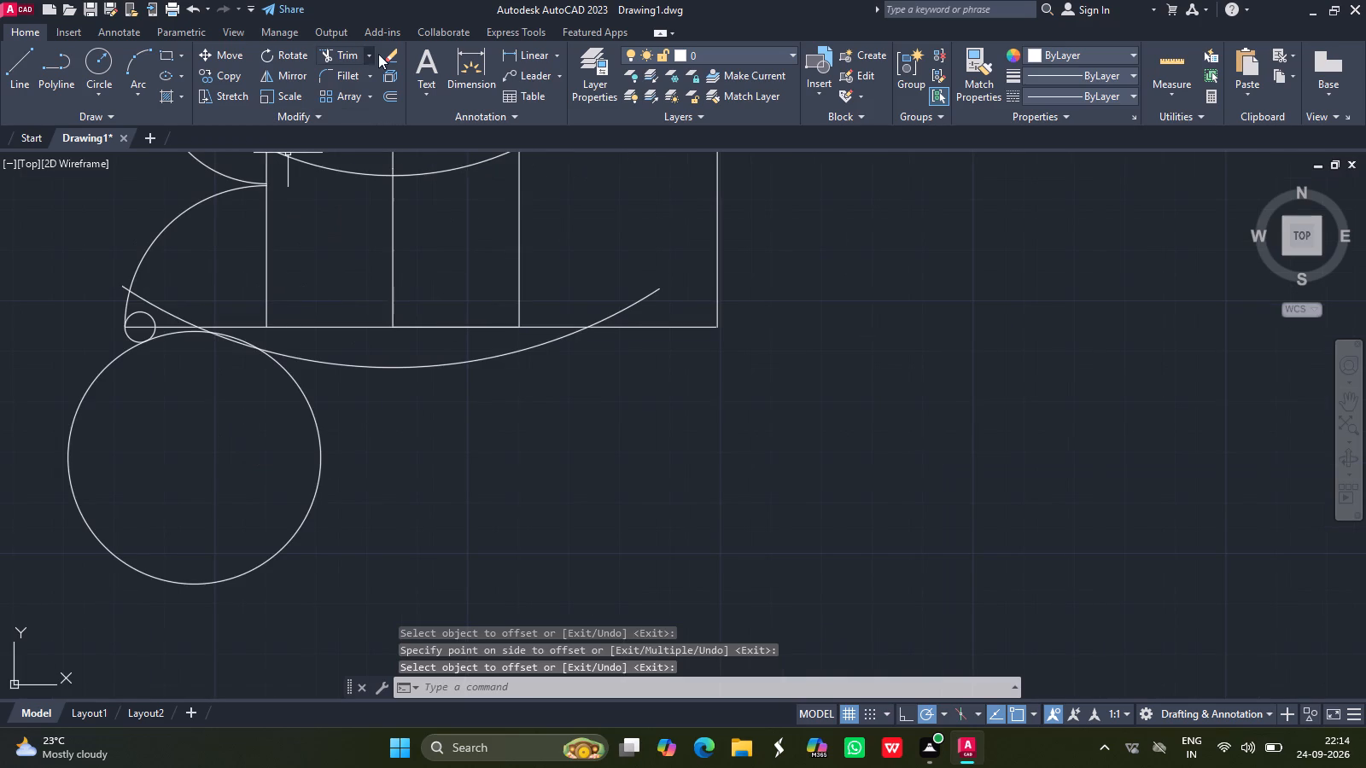
{"action": "left_click", "coordinate": [347, 54]}
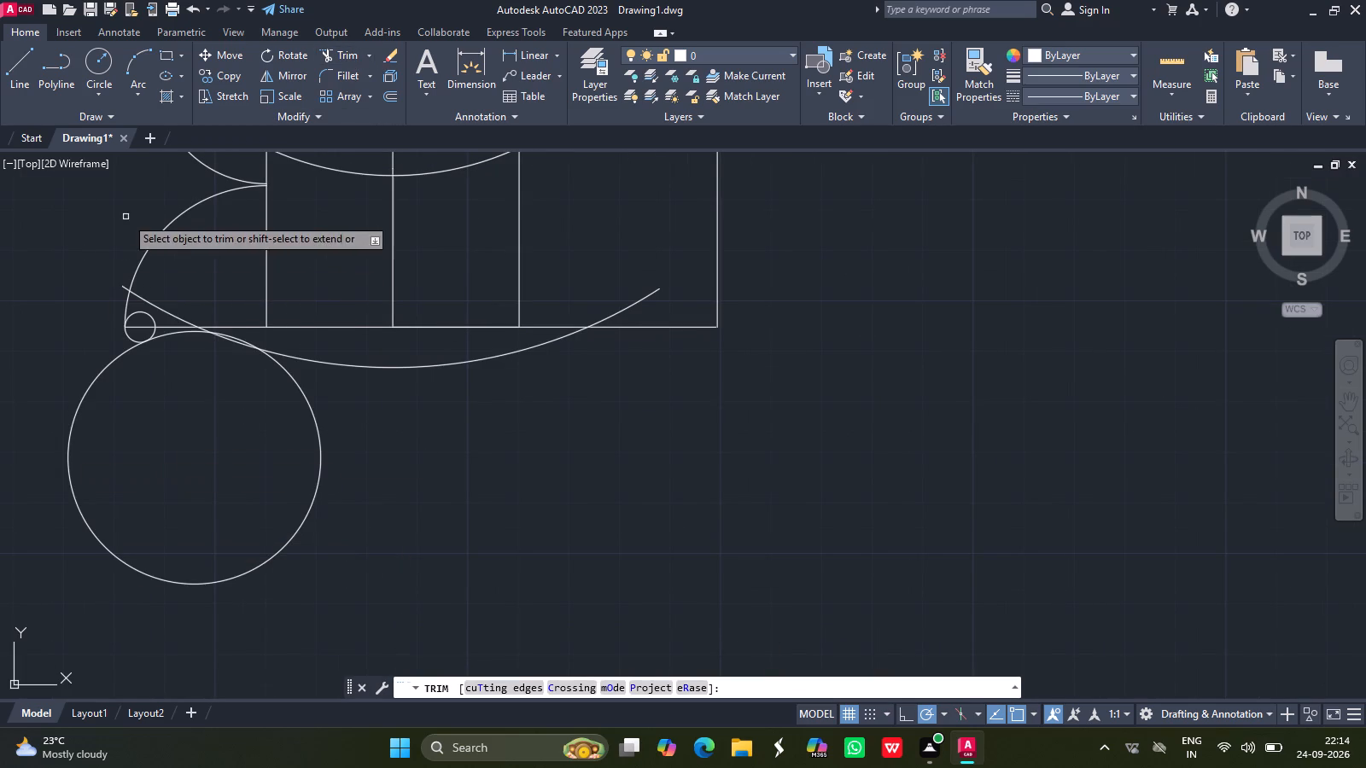
{"action": "left_click_drag", "start_coordinate": [123, 284], "coordinate": [149, 302]}
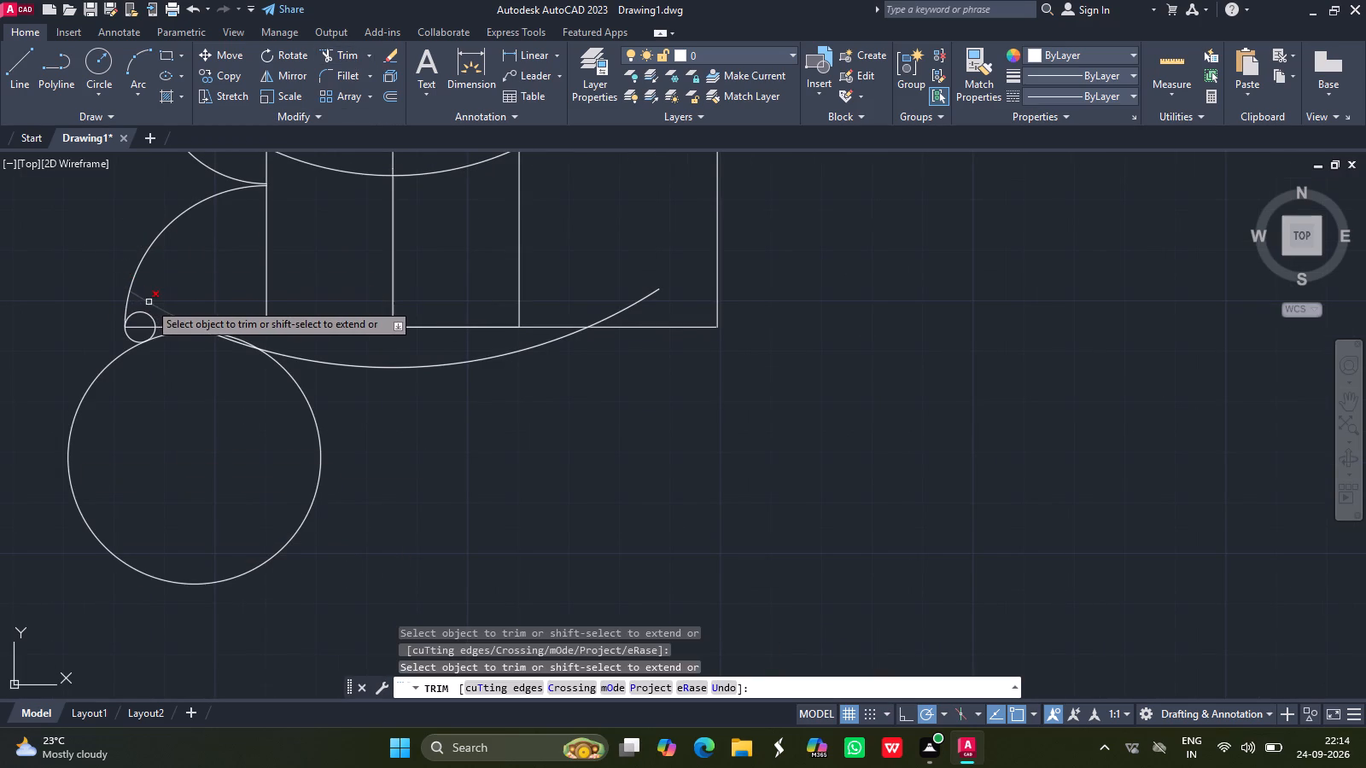
{"action": "left_click", "coordinate": [149, 302]}
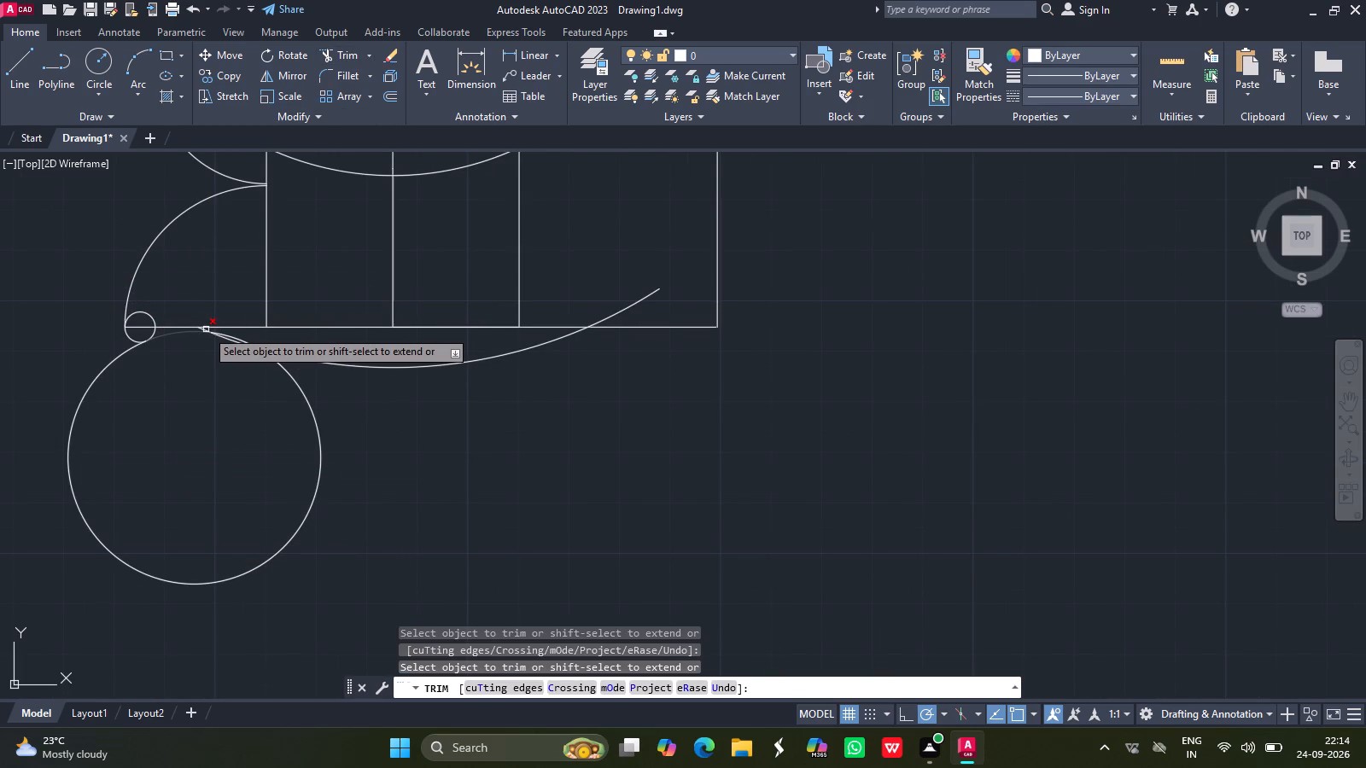
{"action": "left_click_drag", "start_coordinate": [202, 329], "coordinate": [229, 341]}
{"action": "left_click", "coordinate": [229, 341]}
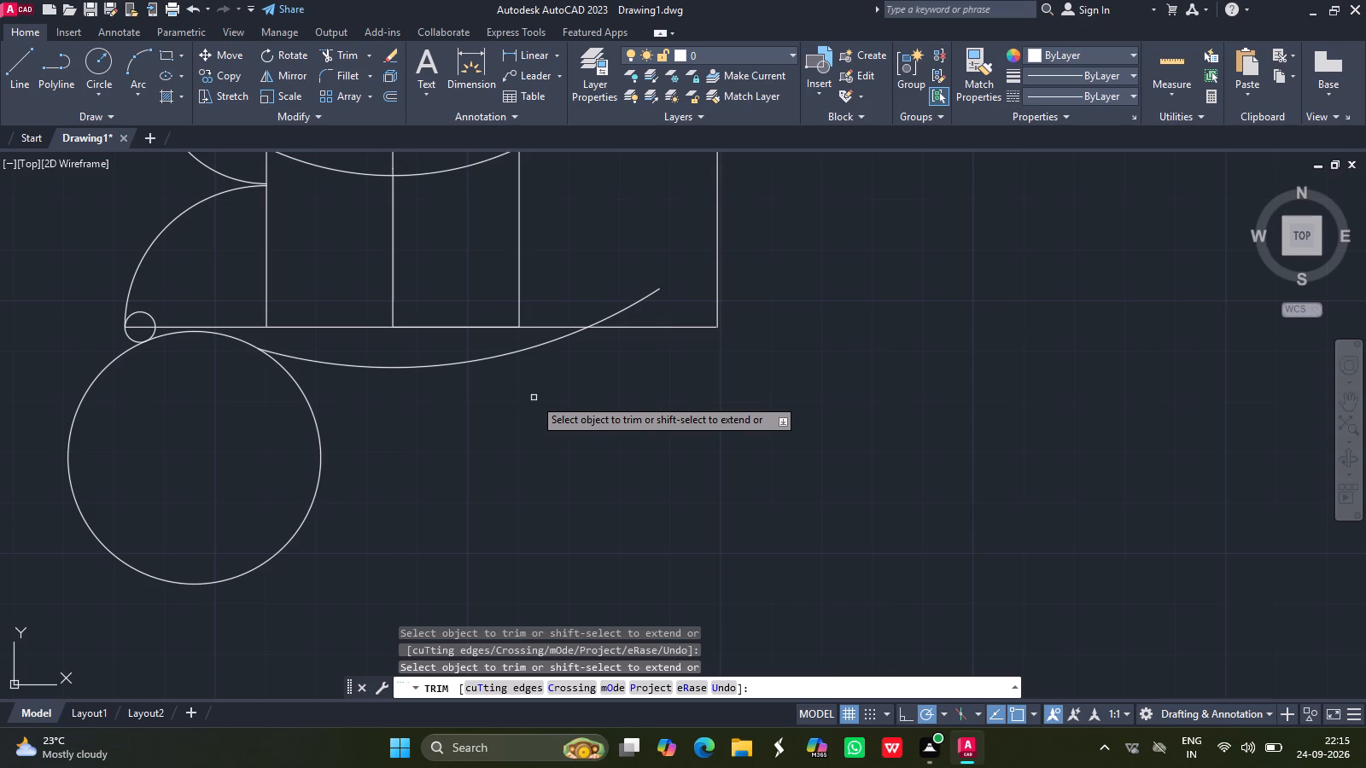
{"action": "key", "text": "Escape"}
Extend the two vertical lines below the curved slot's end circles down to the offset arc.
{"action": "type", "text": "ext"}
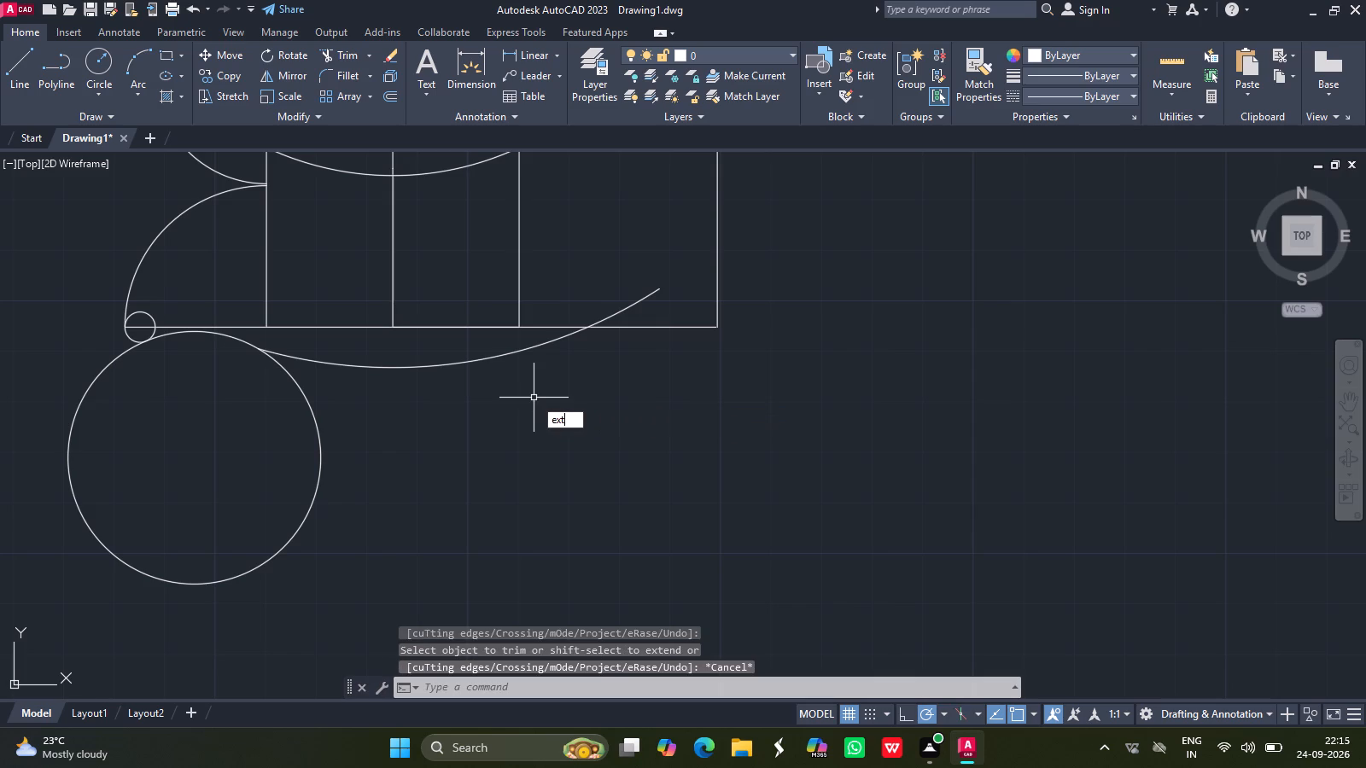
{"action": "left_click", "coordinate": [600, 445]}
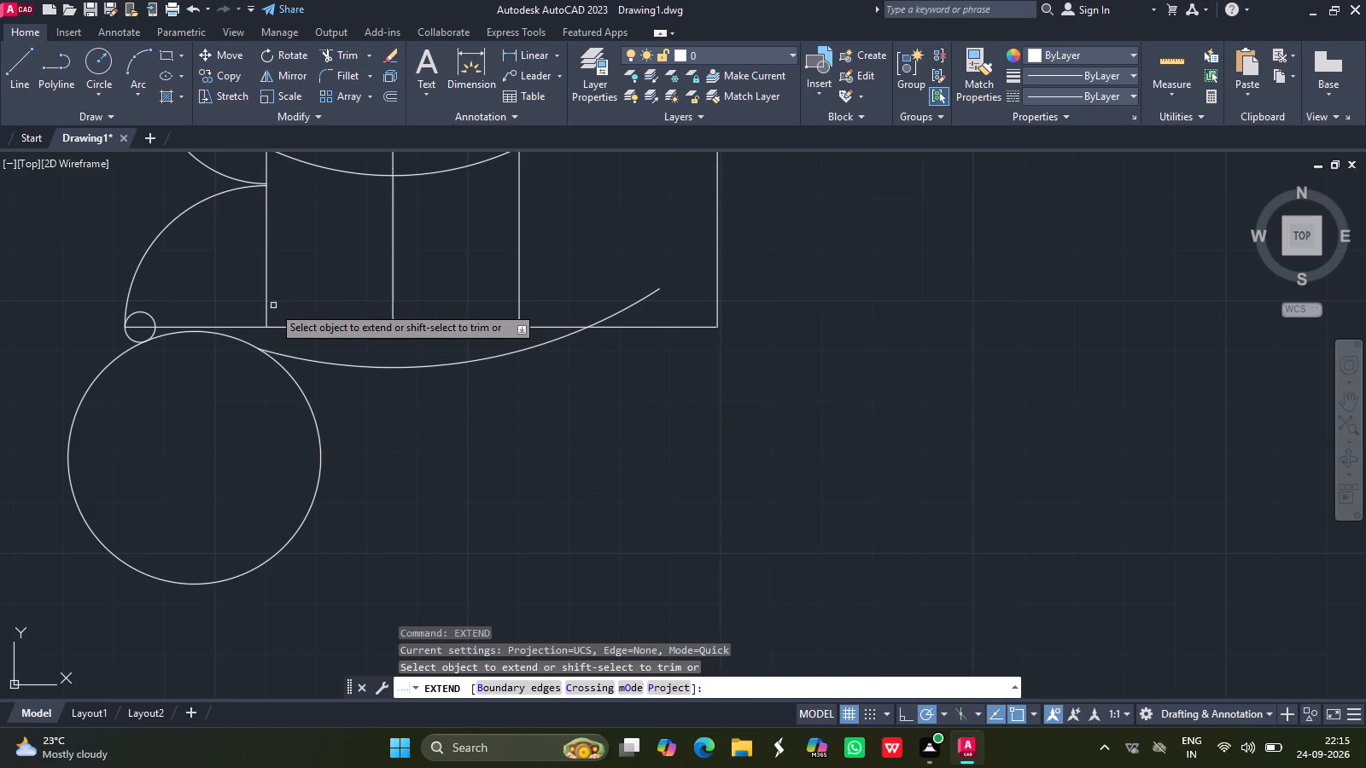
{"action": "left_click_drag", "start_coordinate": [266, 305], "coordinate": [520, 312]}
{"action": "left_click", "coordinate": [520, 312]}
{"action": "key", "text": "Return"}
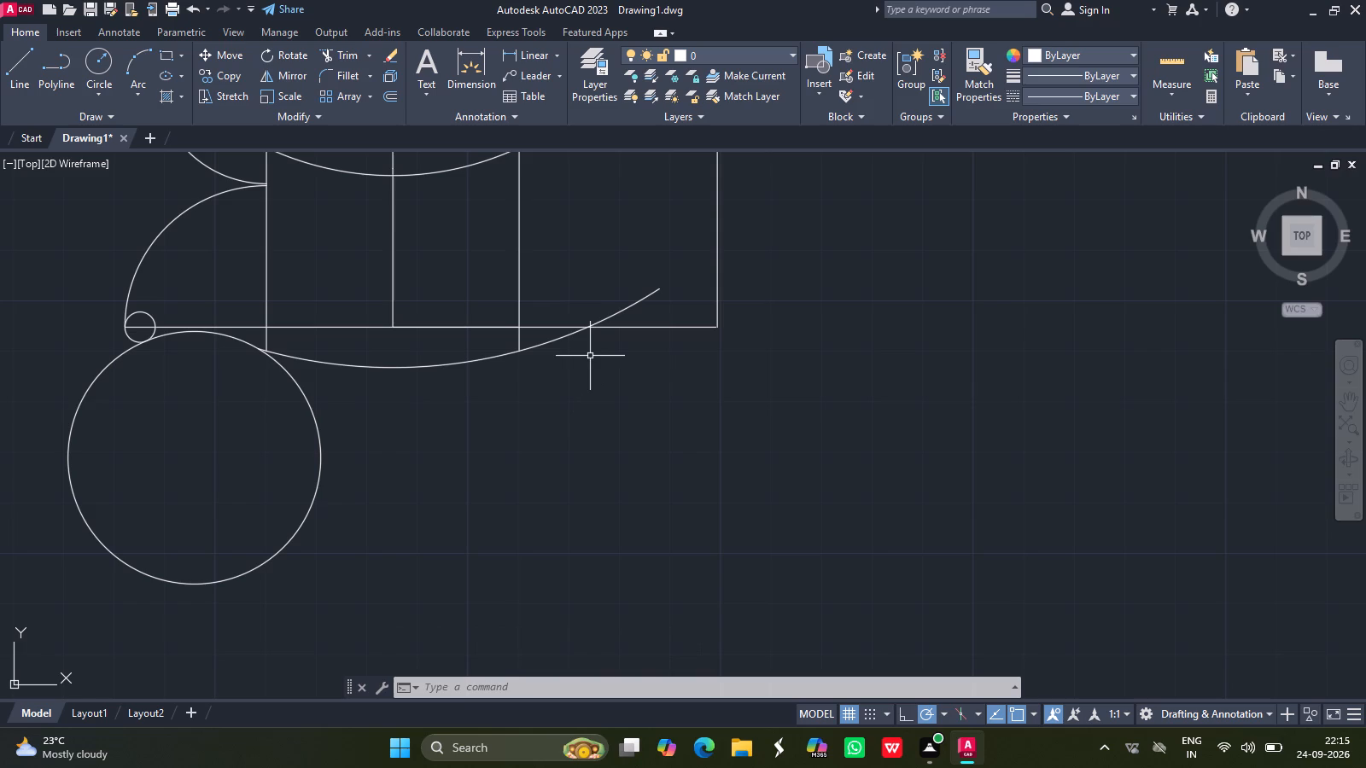
Draw a circle of radius 20.5 in the empty space below the right part of the offset arc.
{"action": "left_click", "coordinate": [102, 61]}
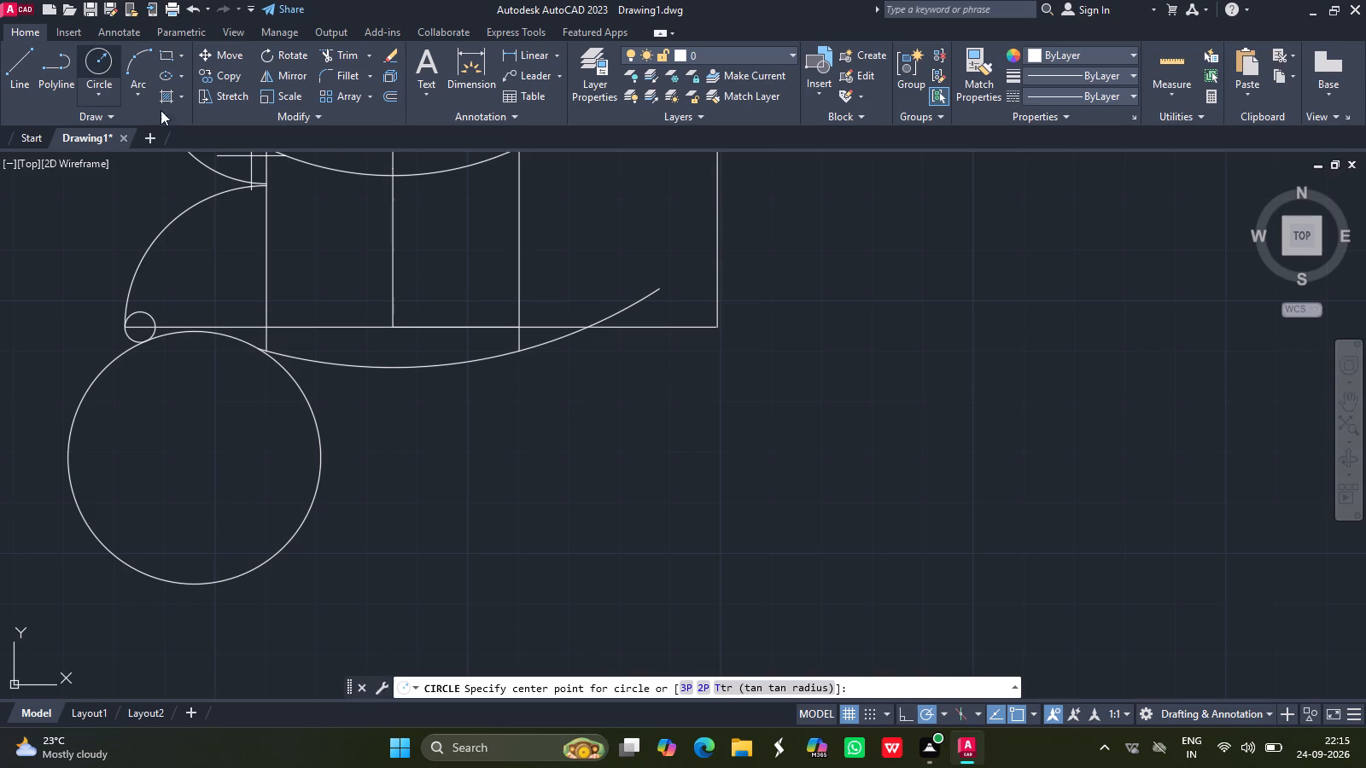
{"action": "left_click_drag", "start_coordinate": [620, 472], "coordinate": [583, 433]}
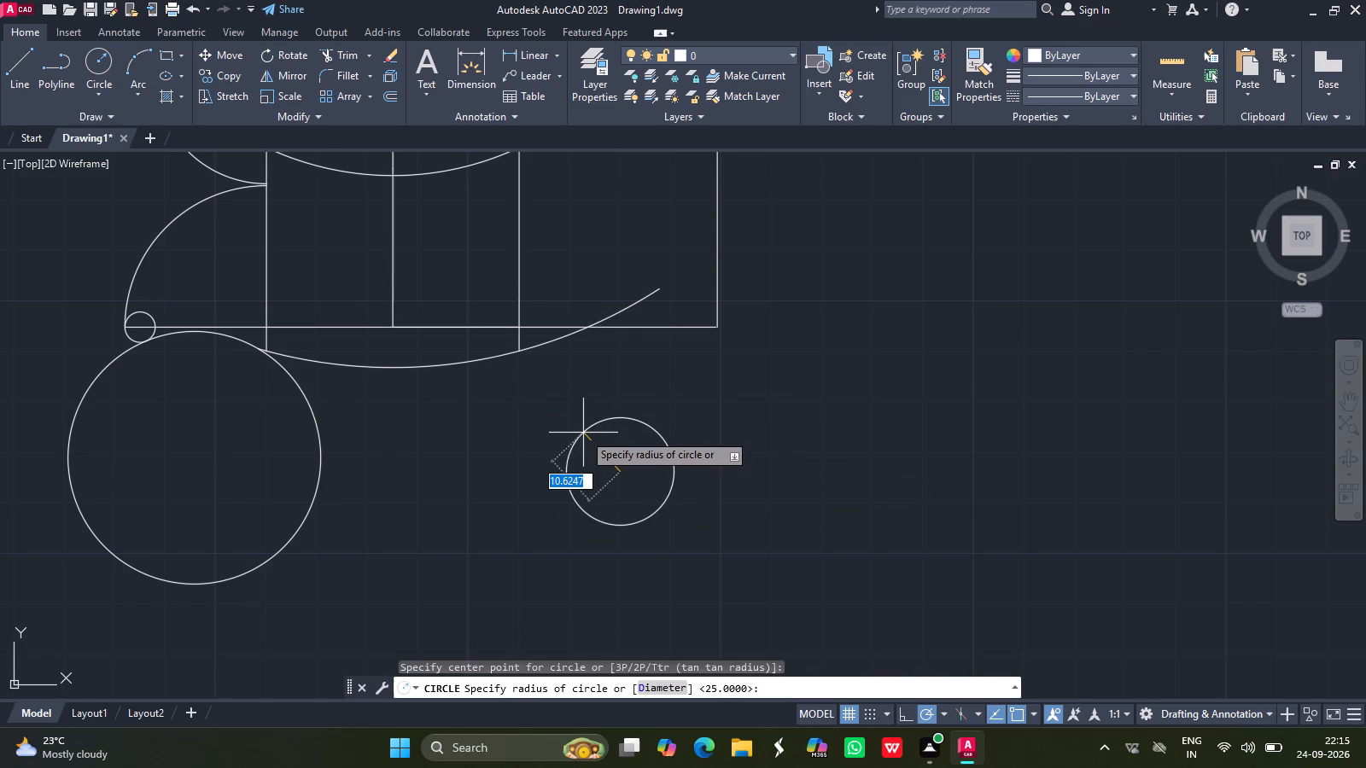
{"action": "type", "text": "20.5"}
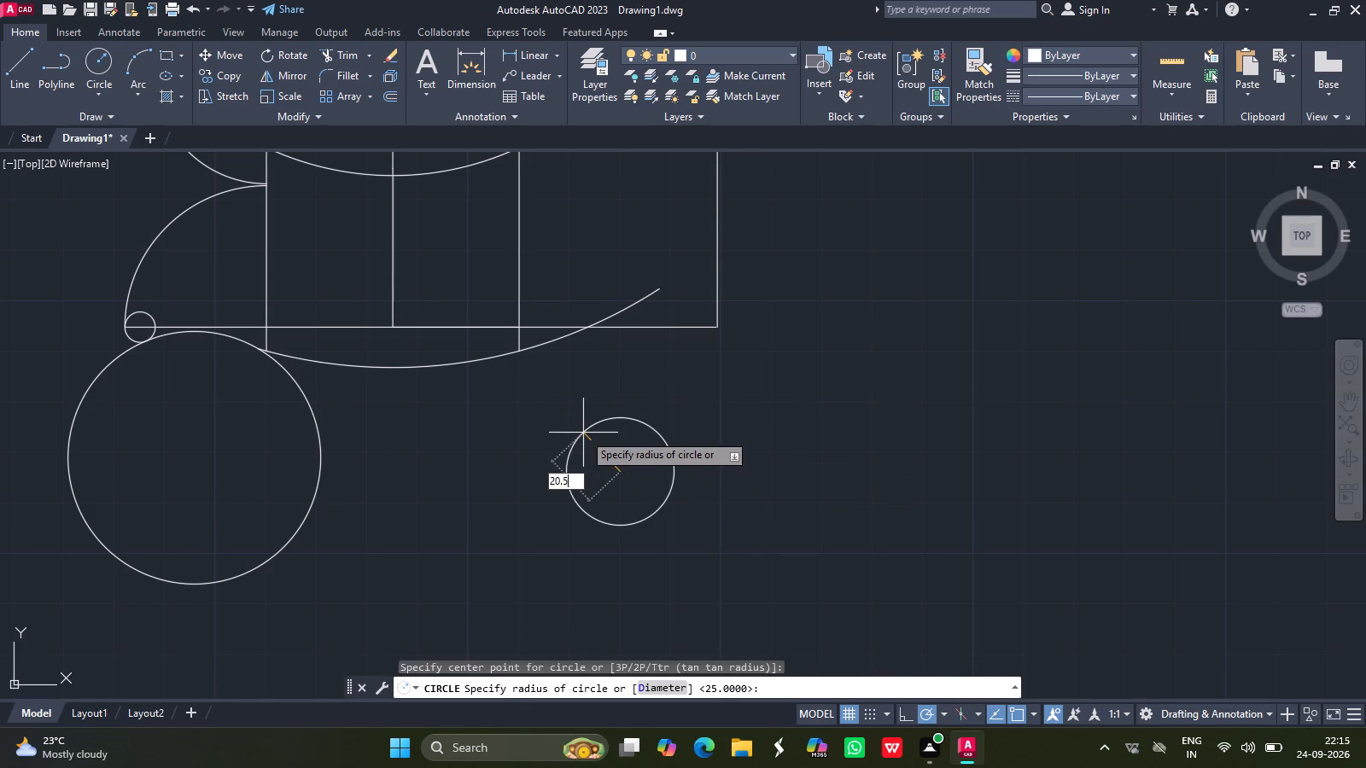
{"action": "key", "text": "Return"}
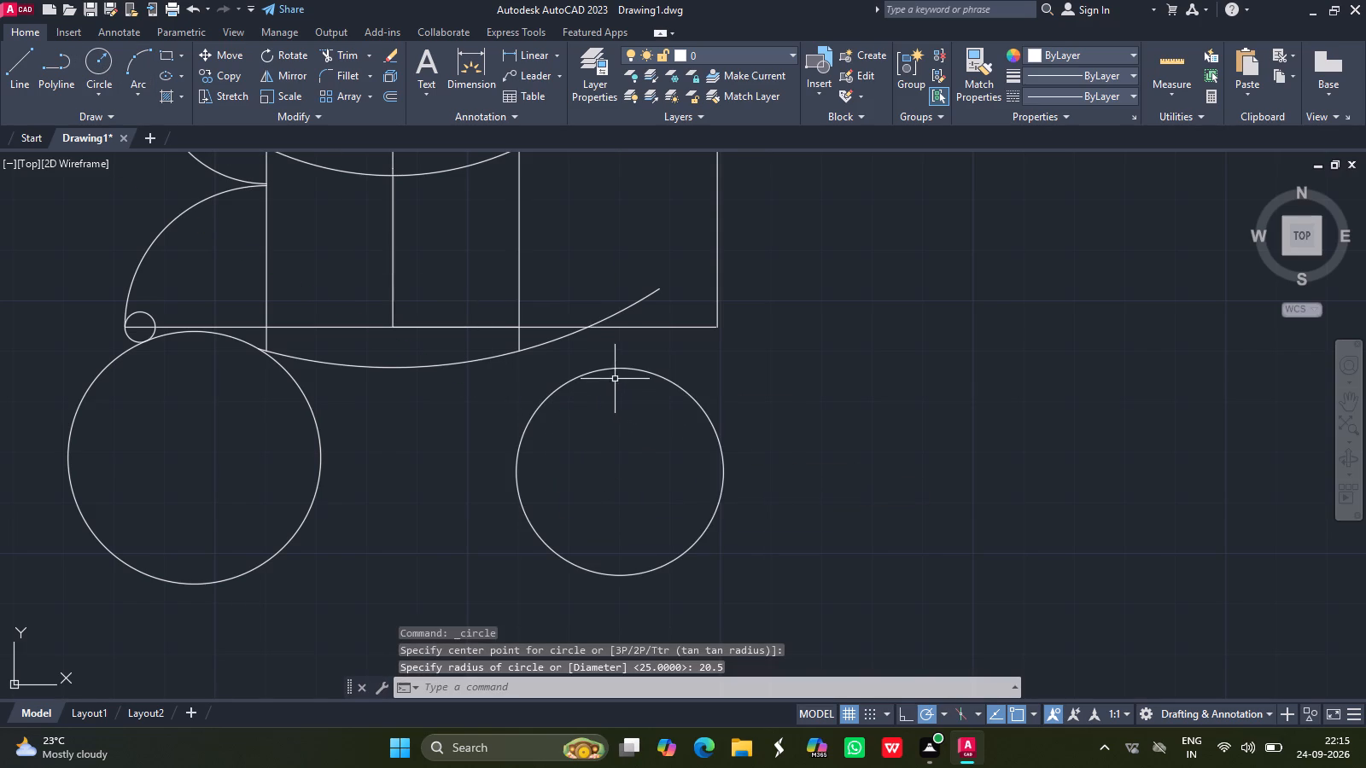
Move the radius 20.5 circle by its top quadrant up onto the right part of the offset arc.
{"action": "left_click", "coordinate": [633, 369]}
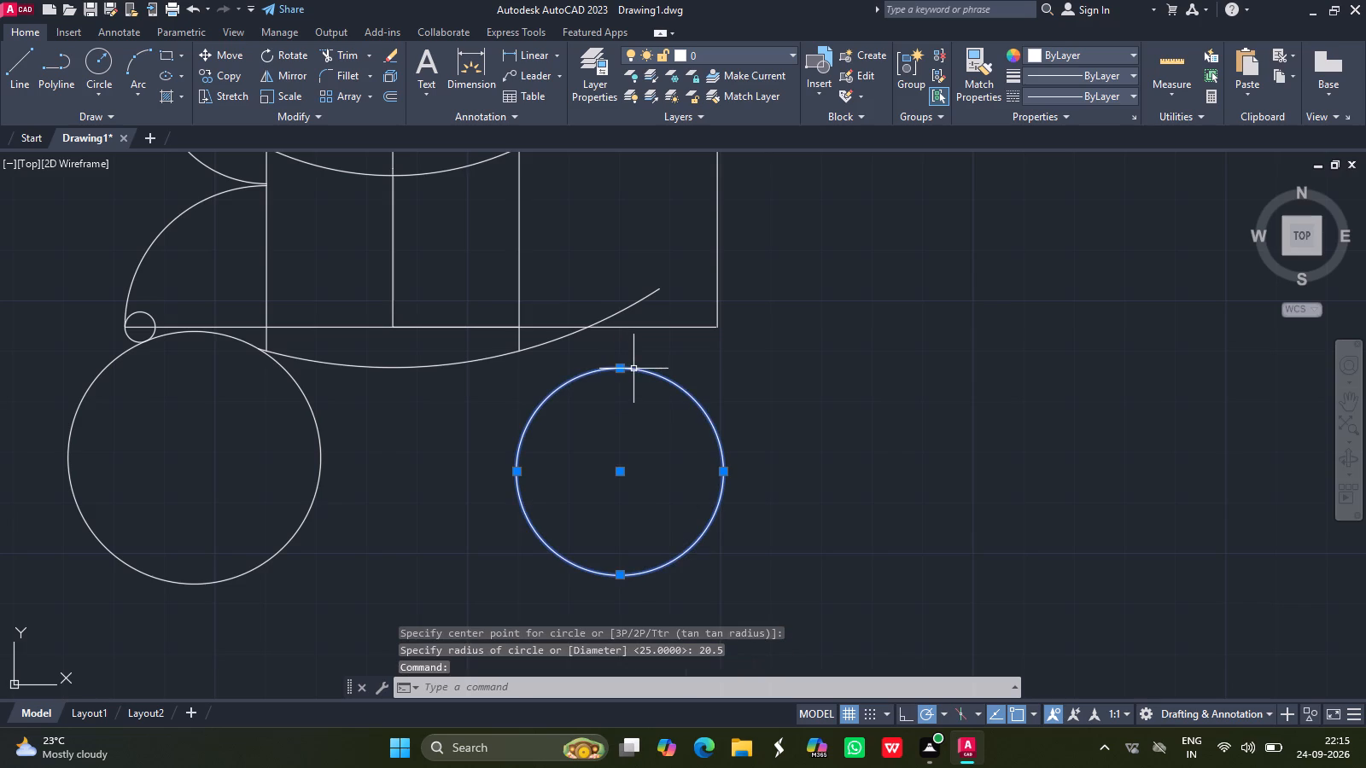
{"action": "type", "text": "move"}
{"action": "key", "text": "Return"}
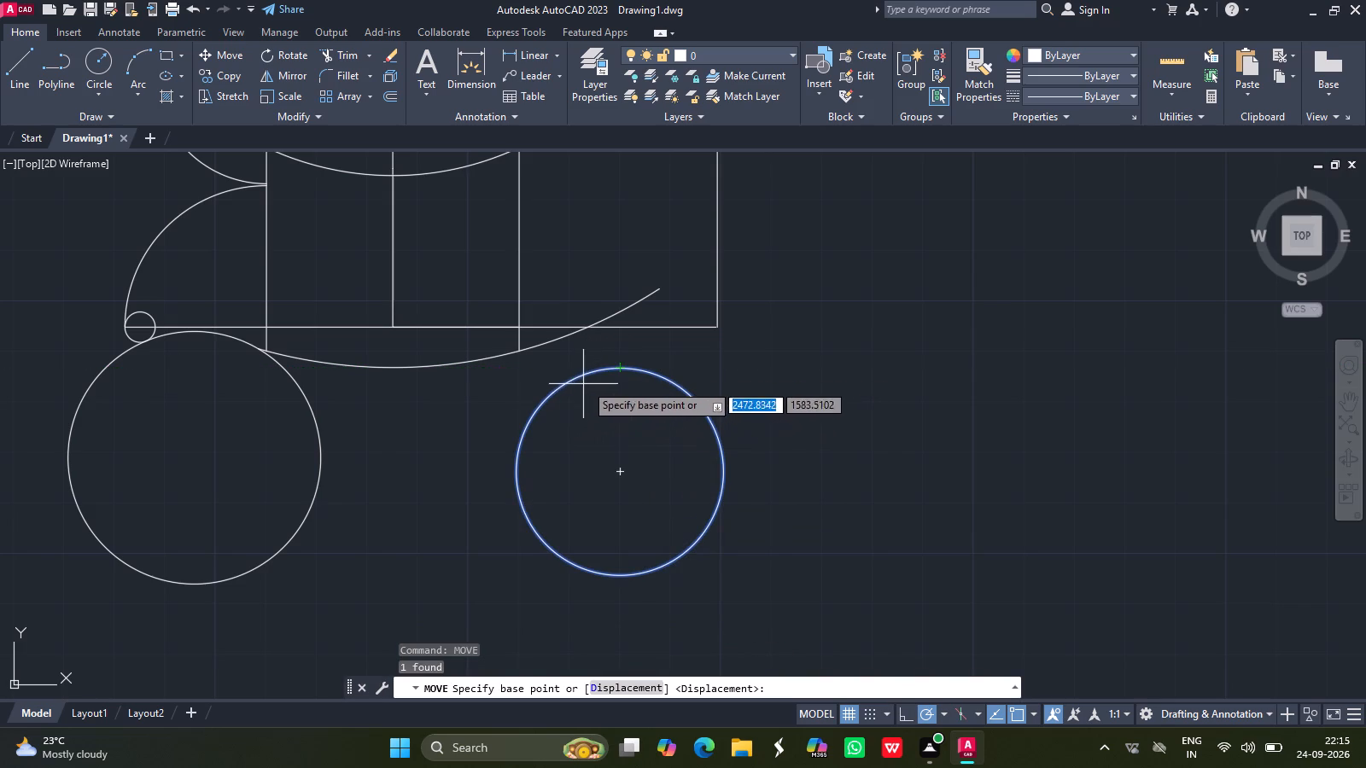
{"action": "left_click_drag", "start_coordinate": [626, 369], "coordinate": [580, 337]}
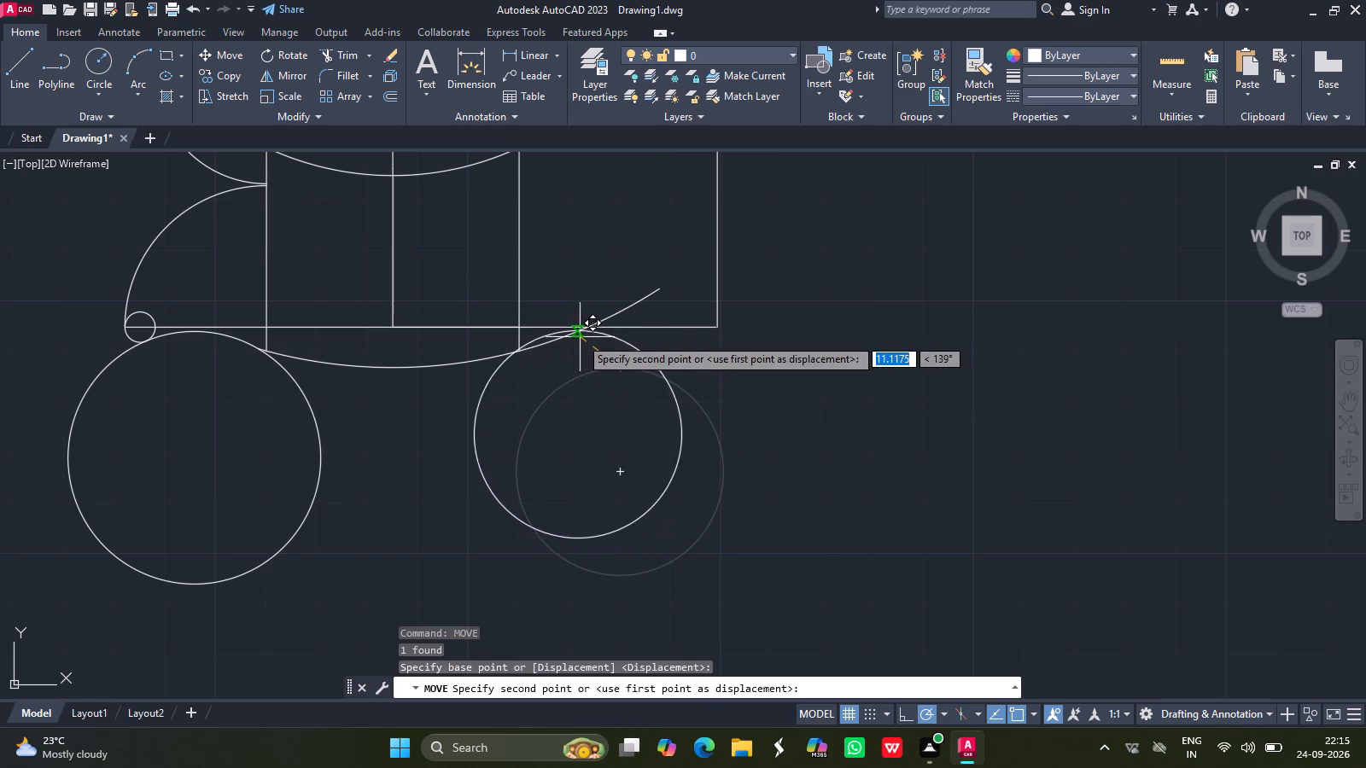
{"action": "left_click_drag", "start_coordinate": [580, 337], "coordinate": [575, 338]}
{"action": "left_click", "coordinate": [575, 338]}
Move the radius 20.5 circle by its top quadrant slightly down and left, to just below the offset arc.
{"action": "scroll", "coordinate": [575, 338], "scroll_direction": "up", "scroll_amount": 3, "text": "ctrl"}
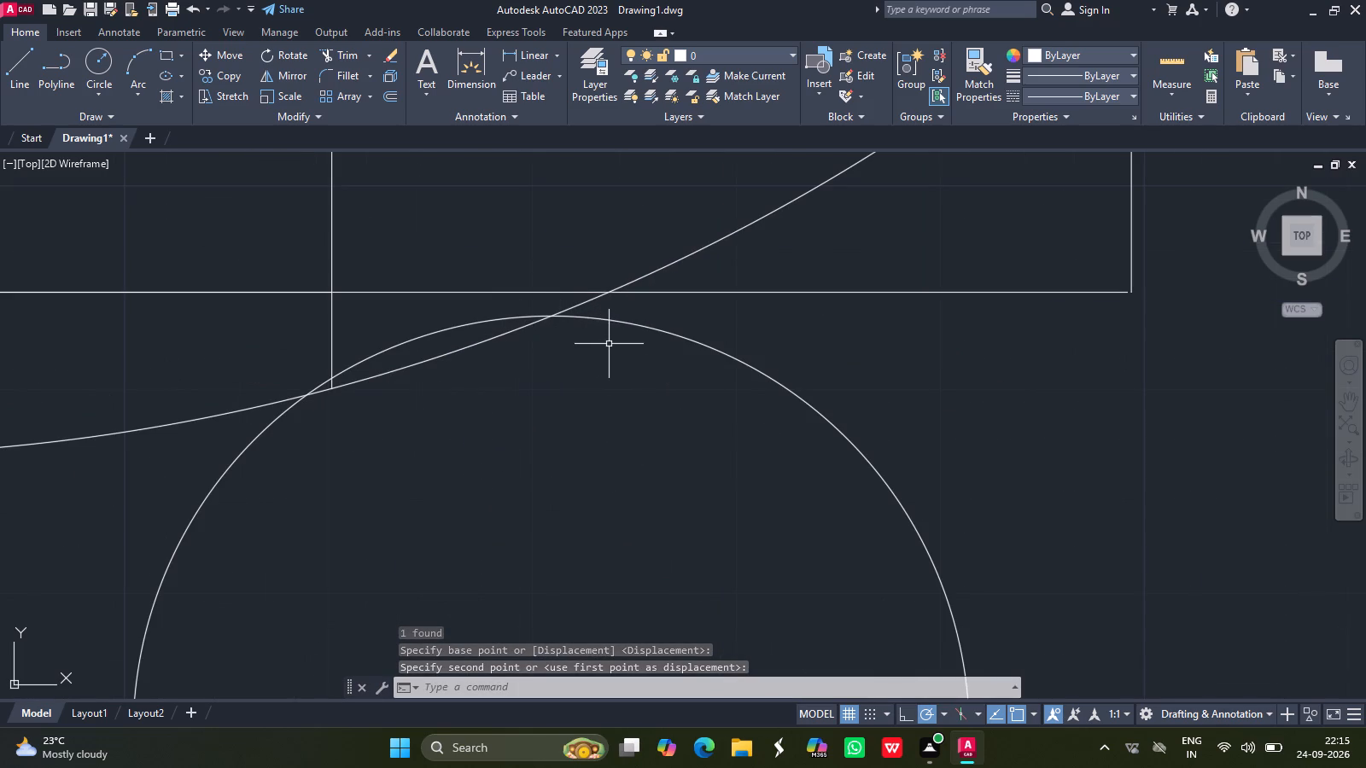
{"action": "left_click", "coordinate": [610, 322]}
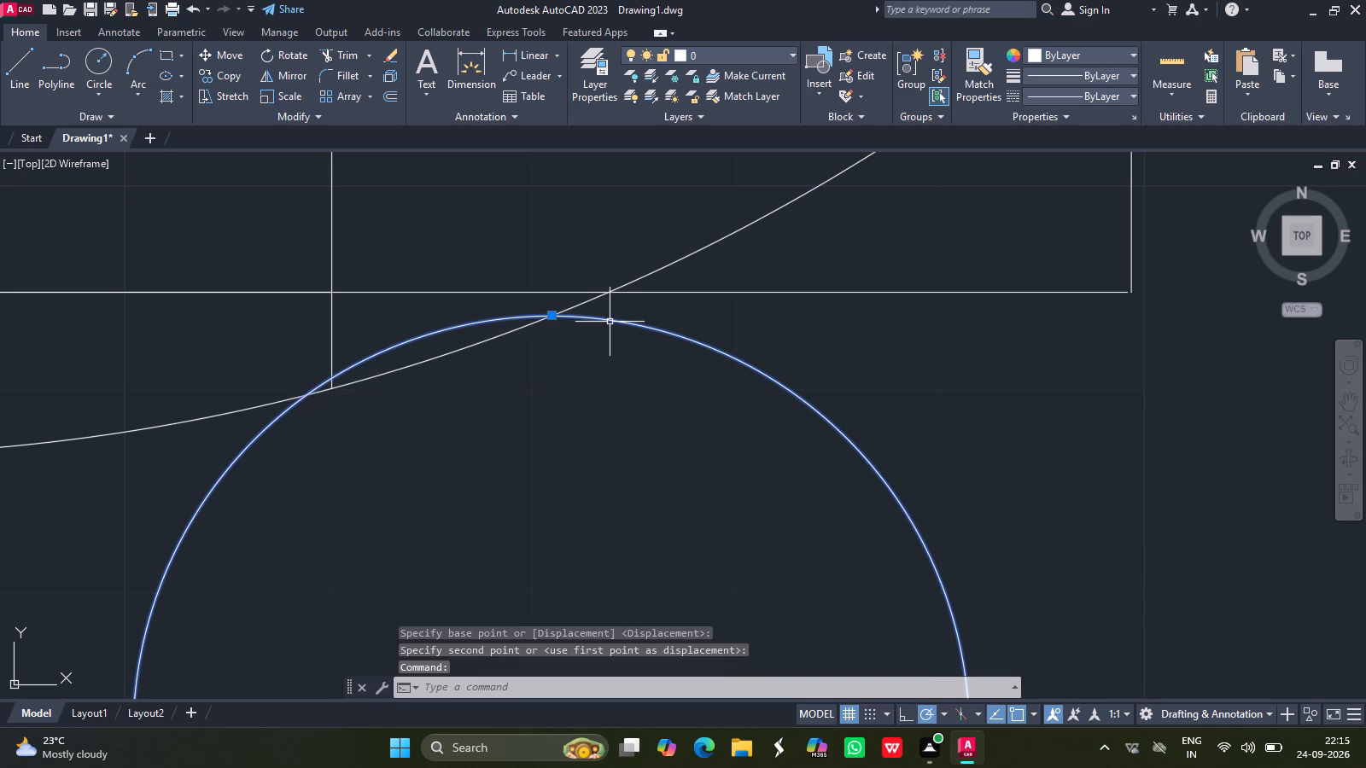
{"action": "type", "text": "move"}
{"action": "key", "text": "Return"}
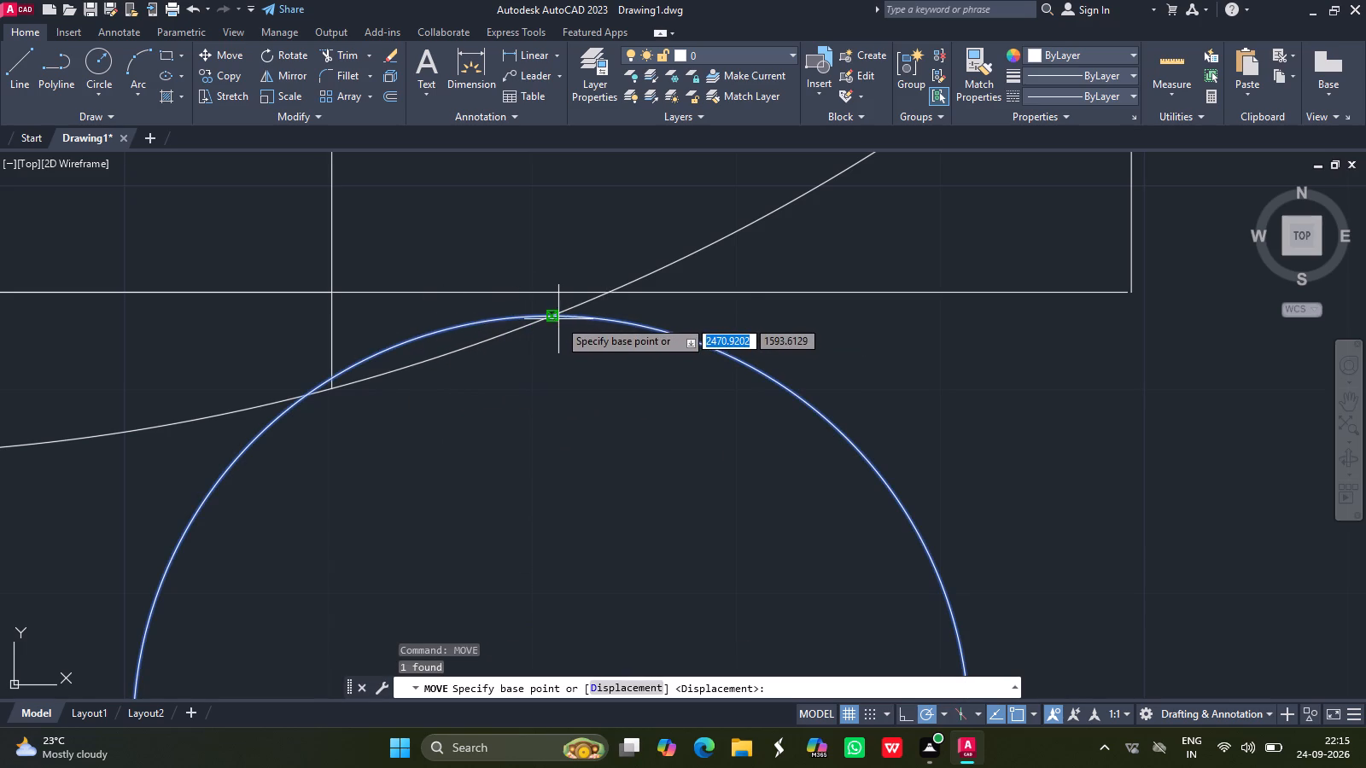
{"action": "left_click_drag", "start_coordinate": [553, 316], "coordinate": [511, 347]}
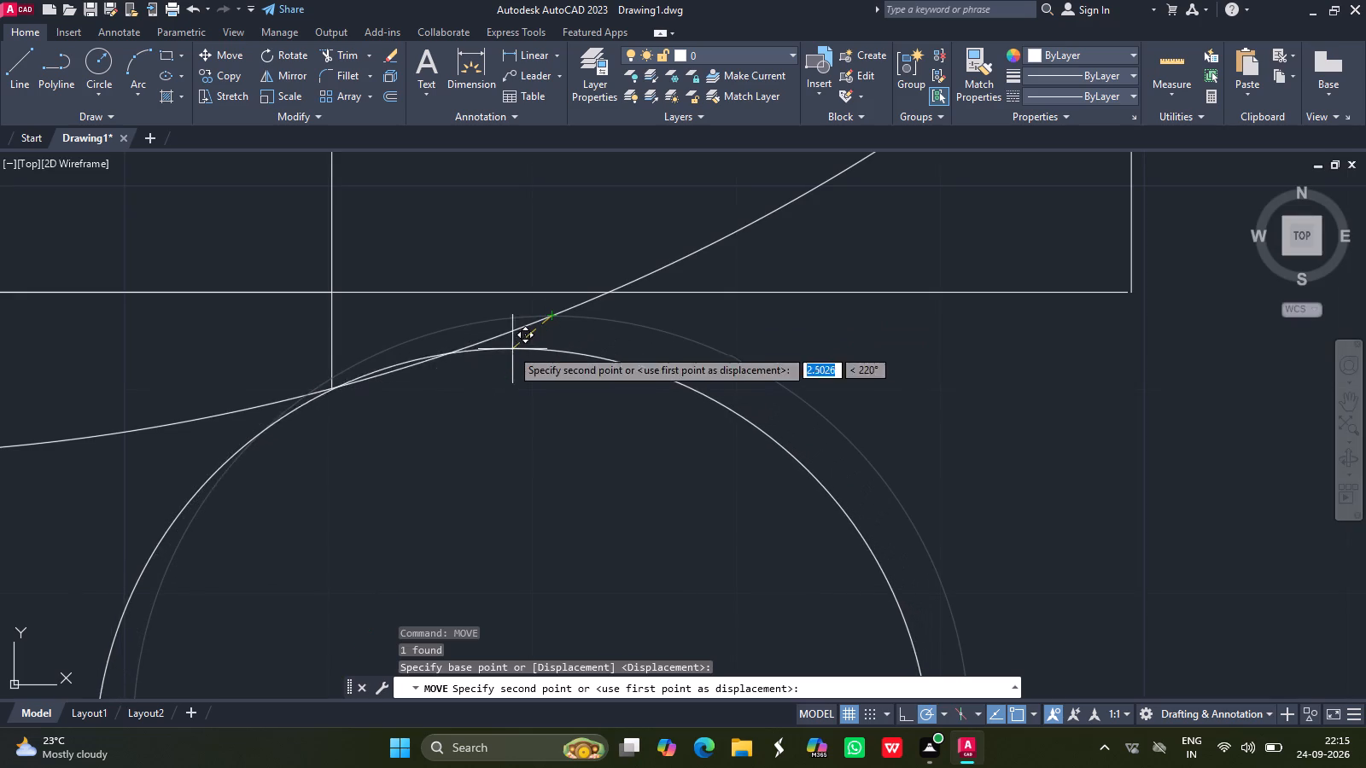
{"action": "left_click_drag", "start_coordinate": [511, 347], "coordinate": [533, 343]}
{"action": "left_click", "coordinate": [533, 343]}
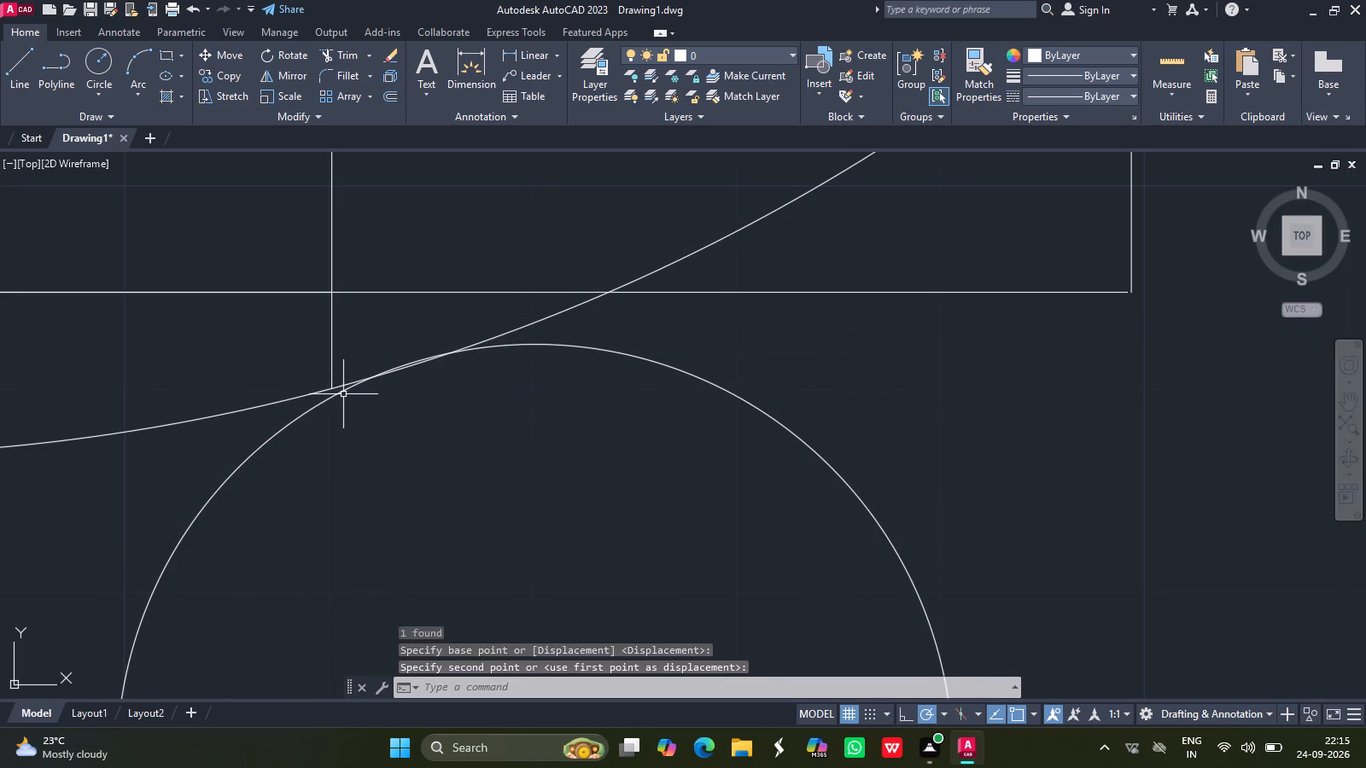
Shift the radius 20.5 circle slightly left by a point on its circumference near the right vertical line's lower end.
{"action": "left_click", "coordinate": [343, 394]}
{"action": "type", "text": "move"}
{"action": "key", "text": "Return"}
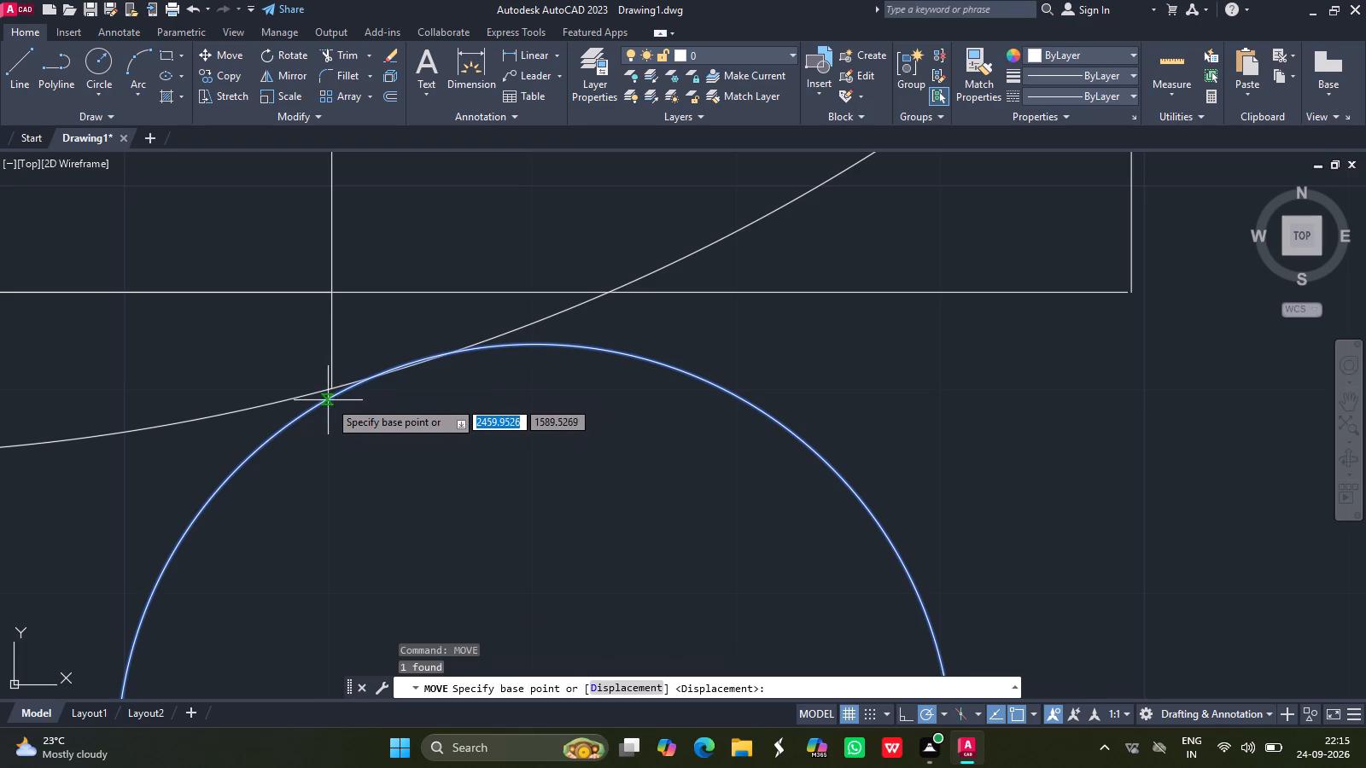
{"action": "left_click_drag", "start_coordinate": [339, 397], "coordinate": [320, 384]}
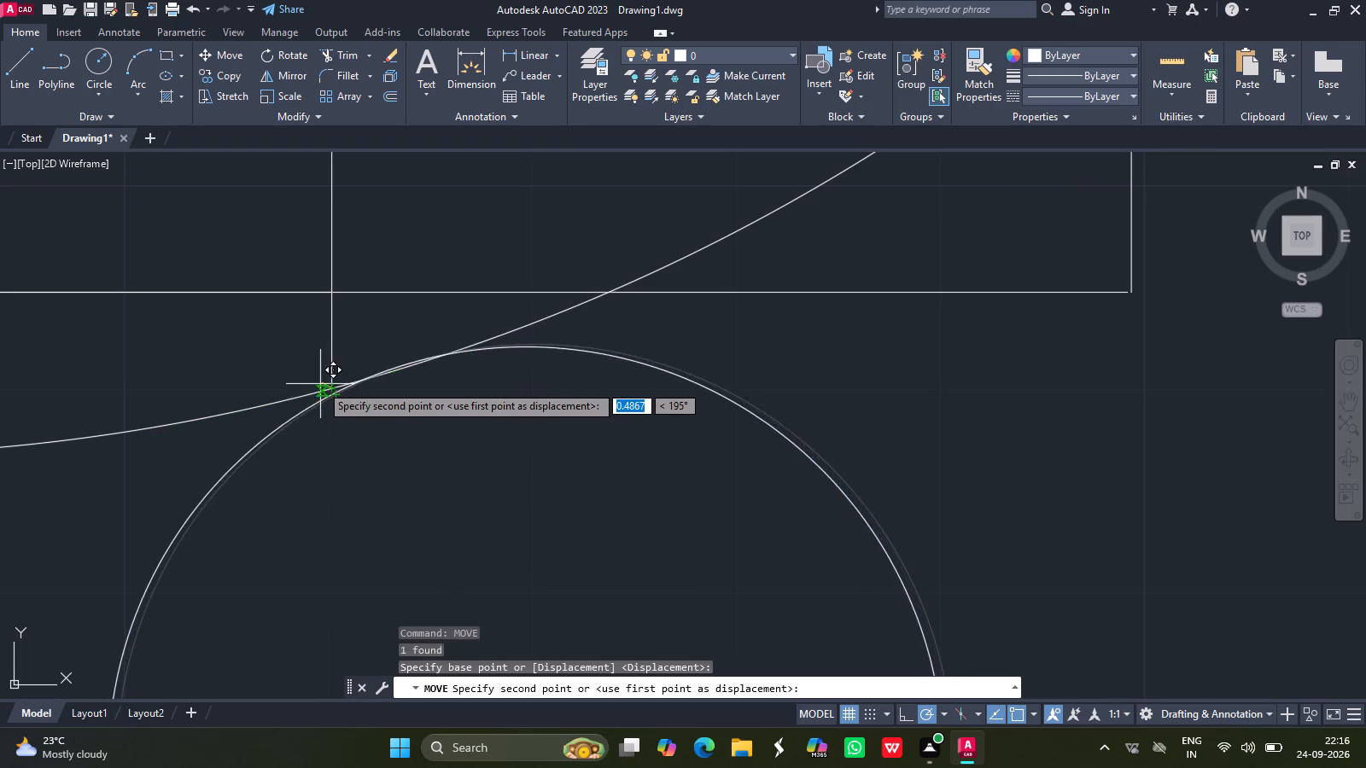
{"action": "left_click_drag", "start_coordinate": [320, 384], "coordinate": [323, 385]}
{"action": "left_click", "coordinate": [323, 385]}
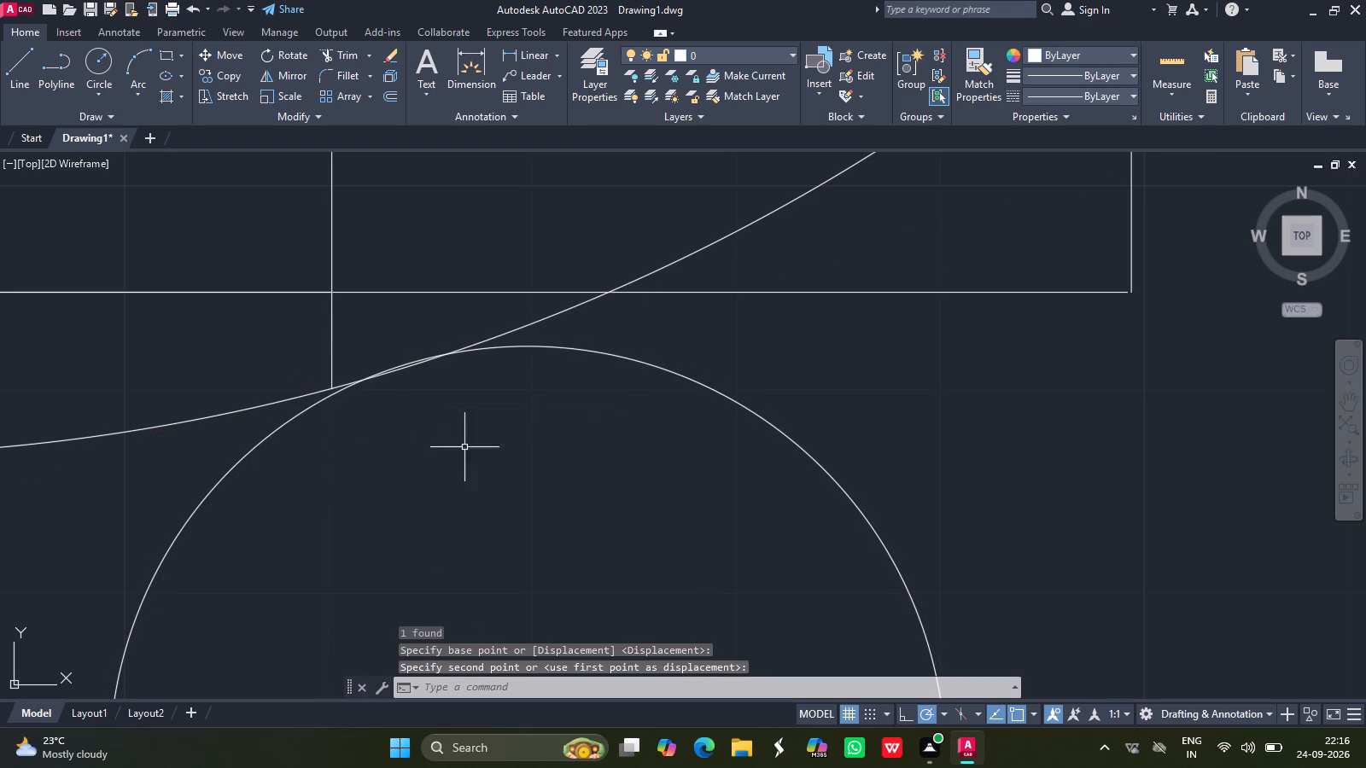
Move the radius 20.5 circle by a point on its circumference onto the right vertical line's lower endpoint on the offset arc.
{"action": "left_click", "coordinate": [302, 409]}
{"action": "type", "text": "move"}
{"action": "key", "text": "Return"}
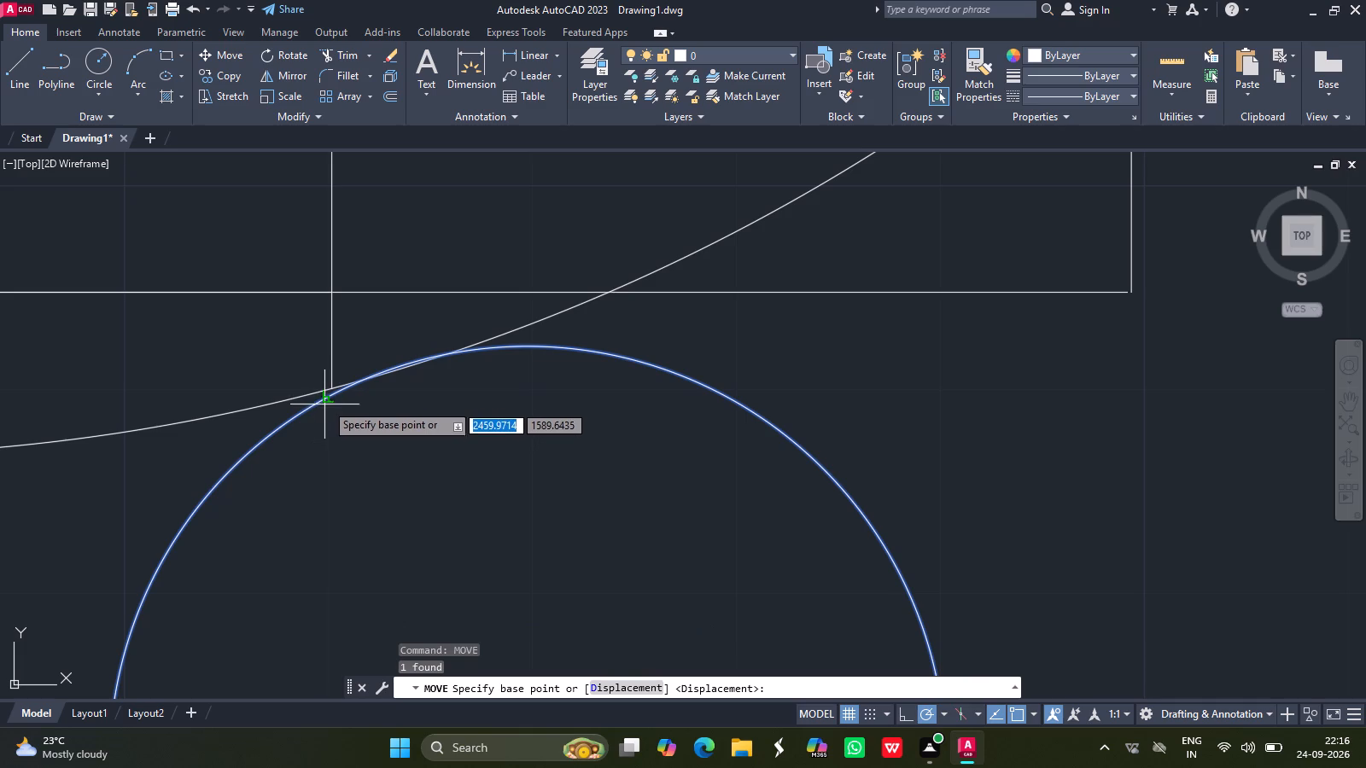
{"action": "left_click", "coordinate": [333, 394]}
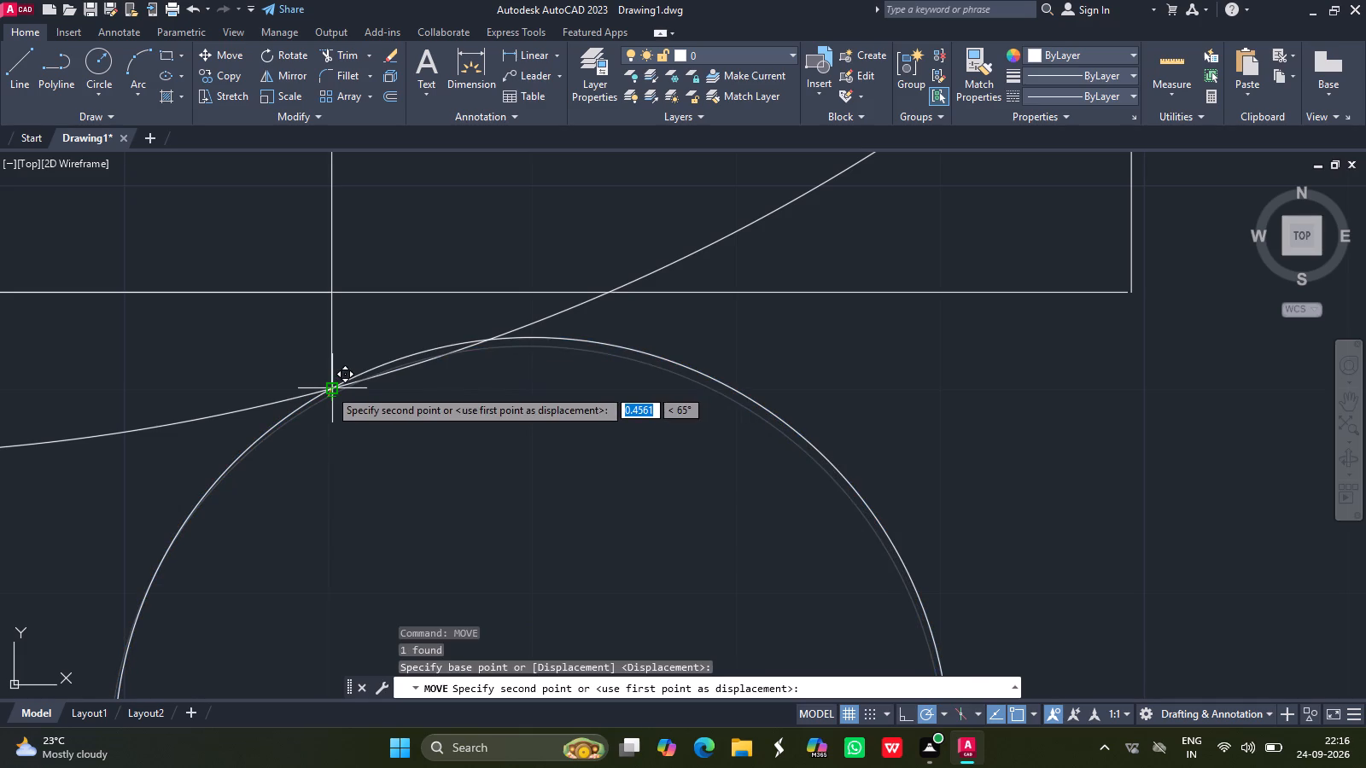
{"action": "left_click", "coordinate": [329, 388]}
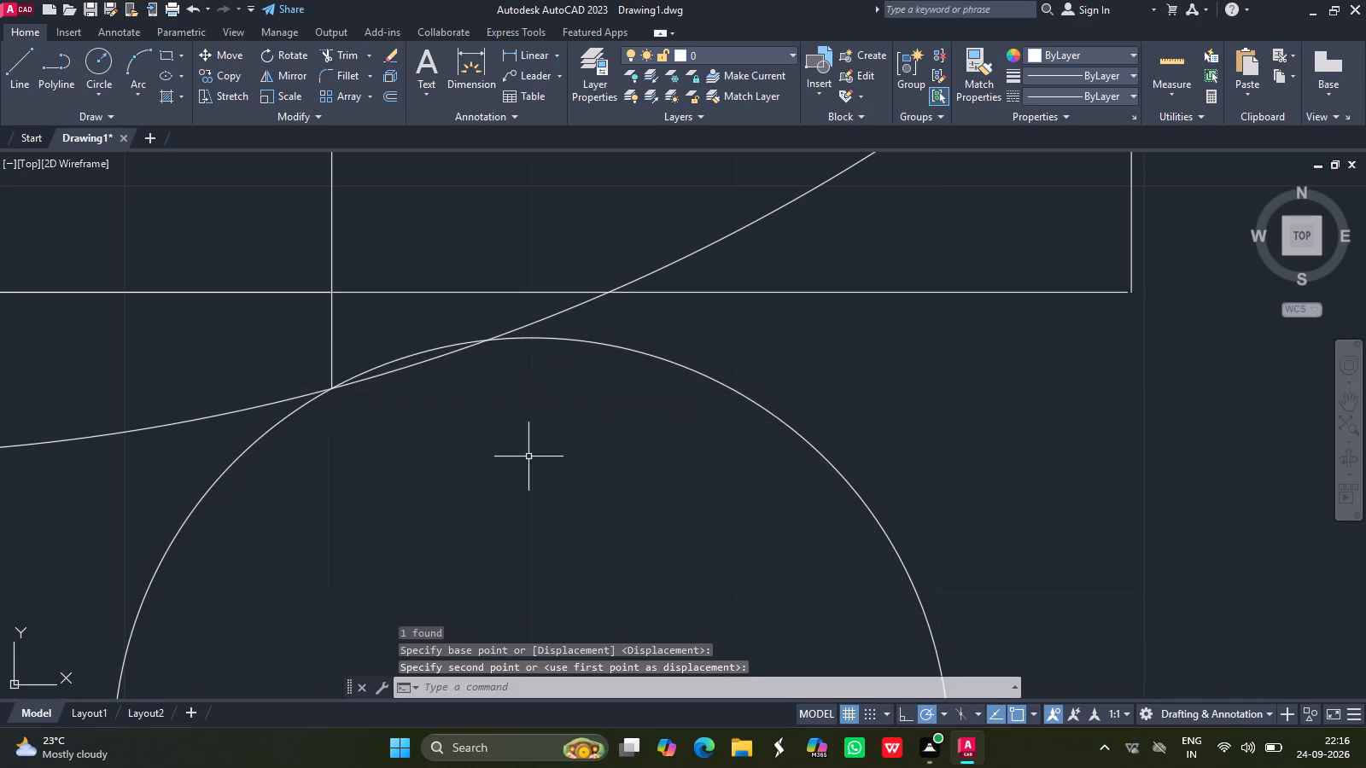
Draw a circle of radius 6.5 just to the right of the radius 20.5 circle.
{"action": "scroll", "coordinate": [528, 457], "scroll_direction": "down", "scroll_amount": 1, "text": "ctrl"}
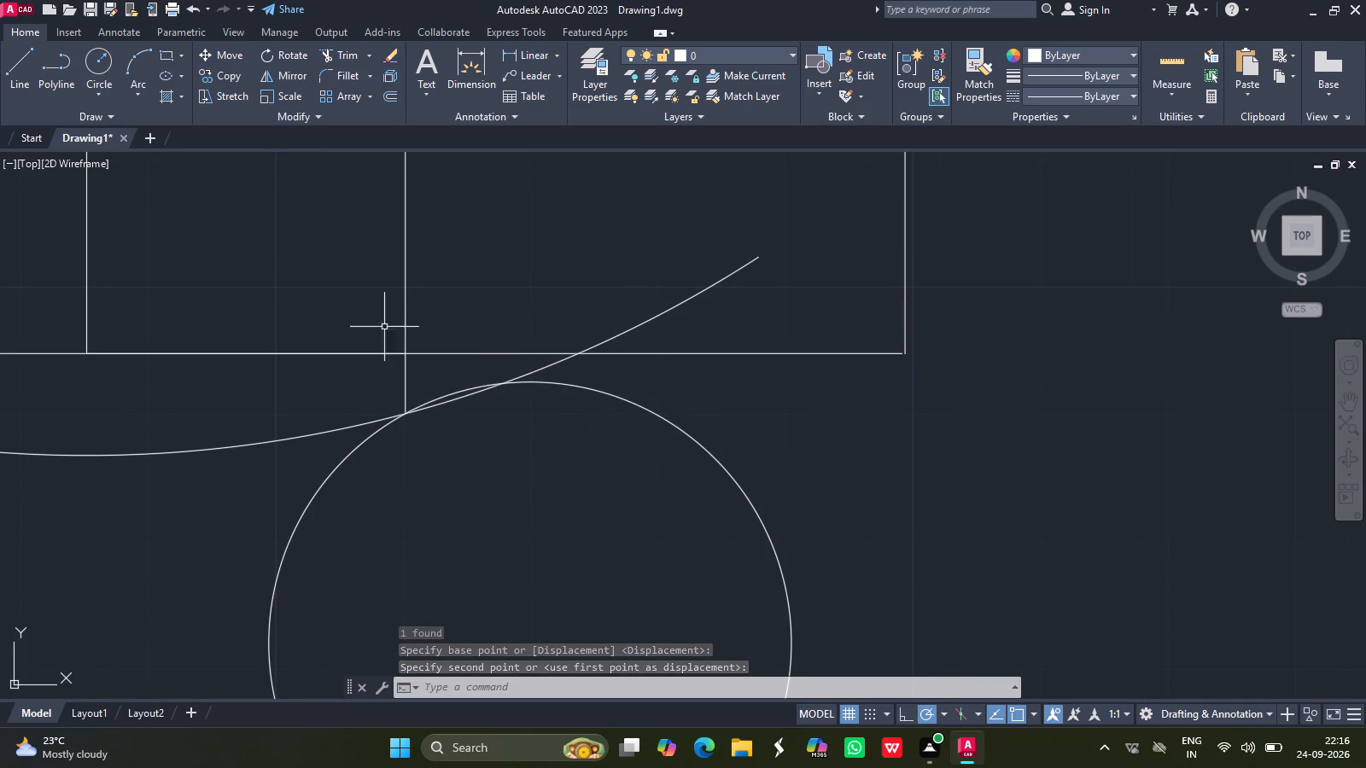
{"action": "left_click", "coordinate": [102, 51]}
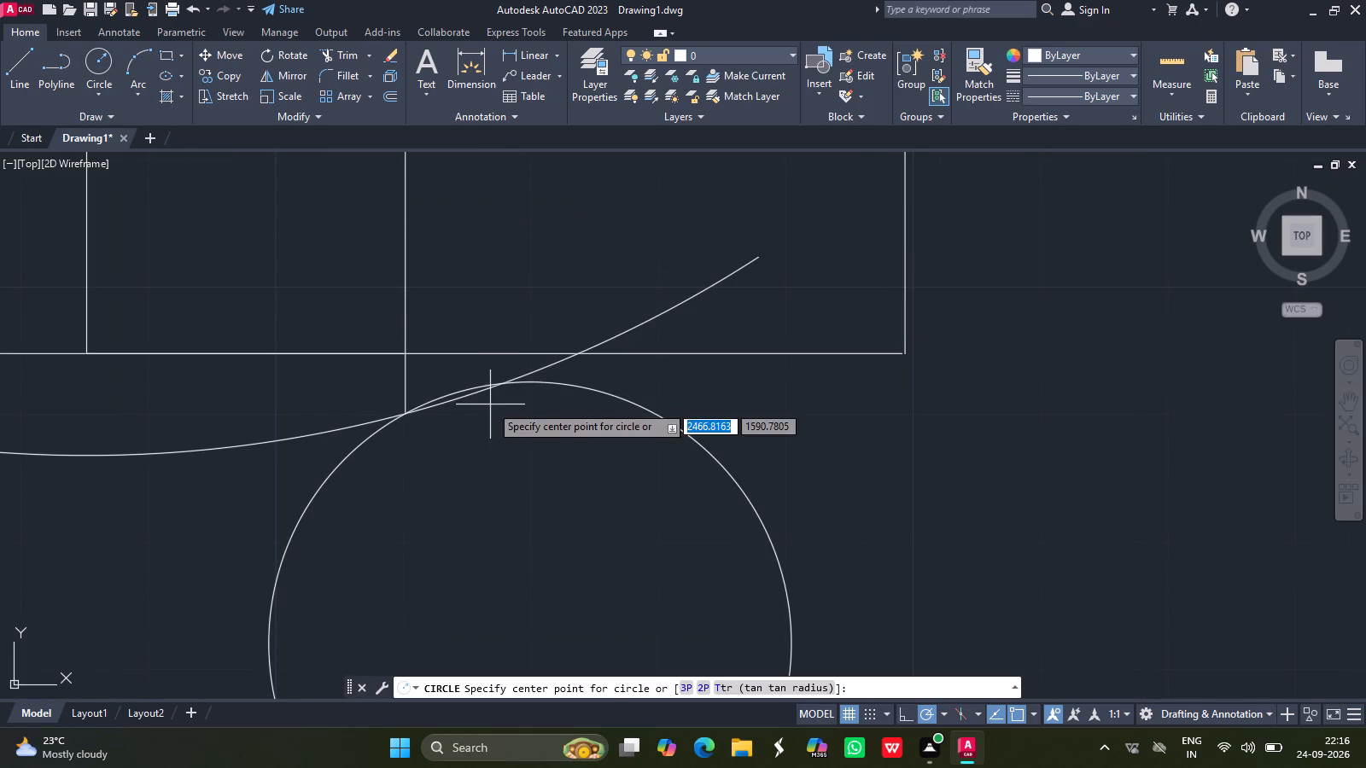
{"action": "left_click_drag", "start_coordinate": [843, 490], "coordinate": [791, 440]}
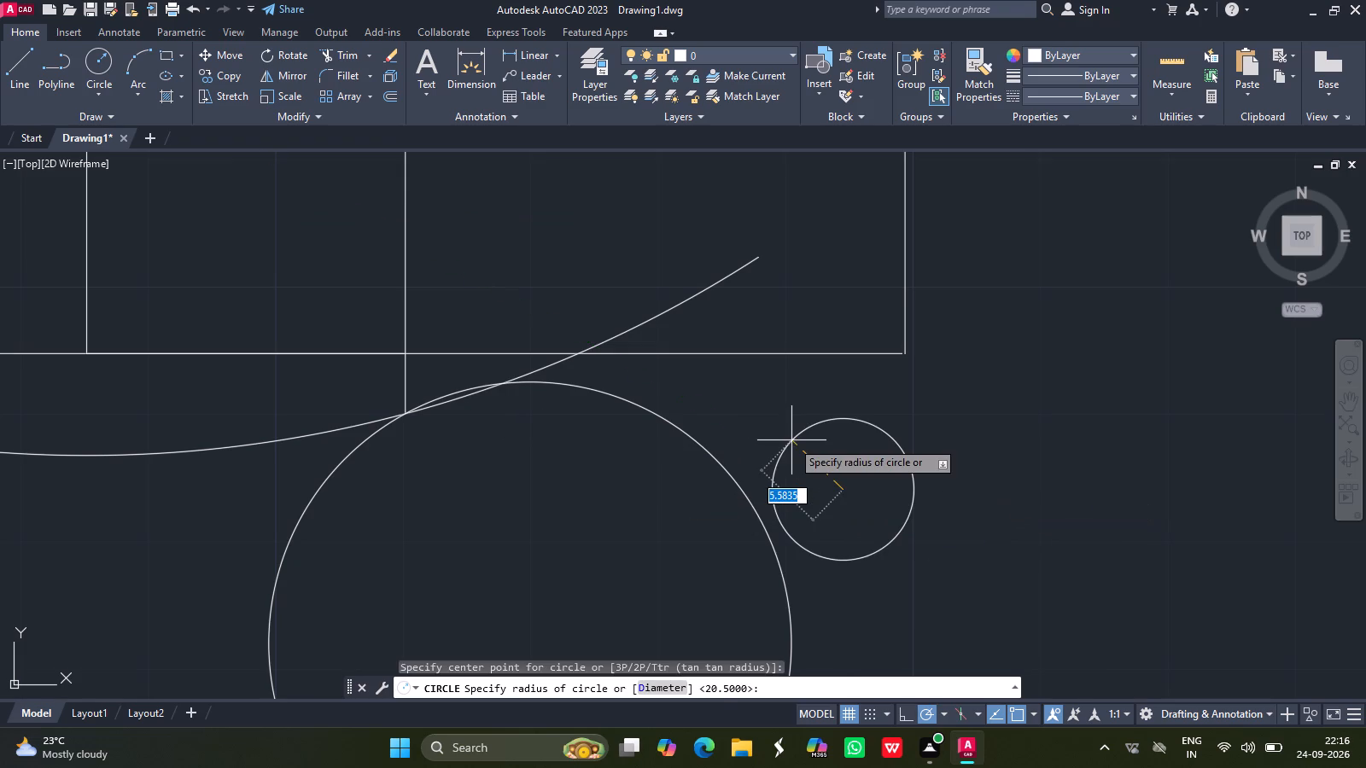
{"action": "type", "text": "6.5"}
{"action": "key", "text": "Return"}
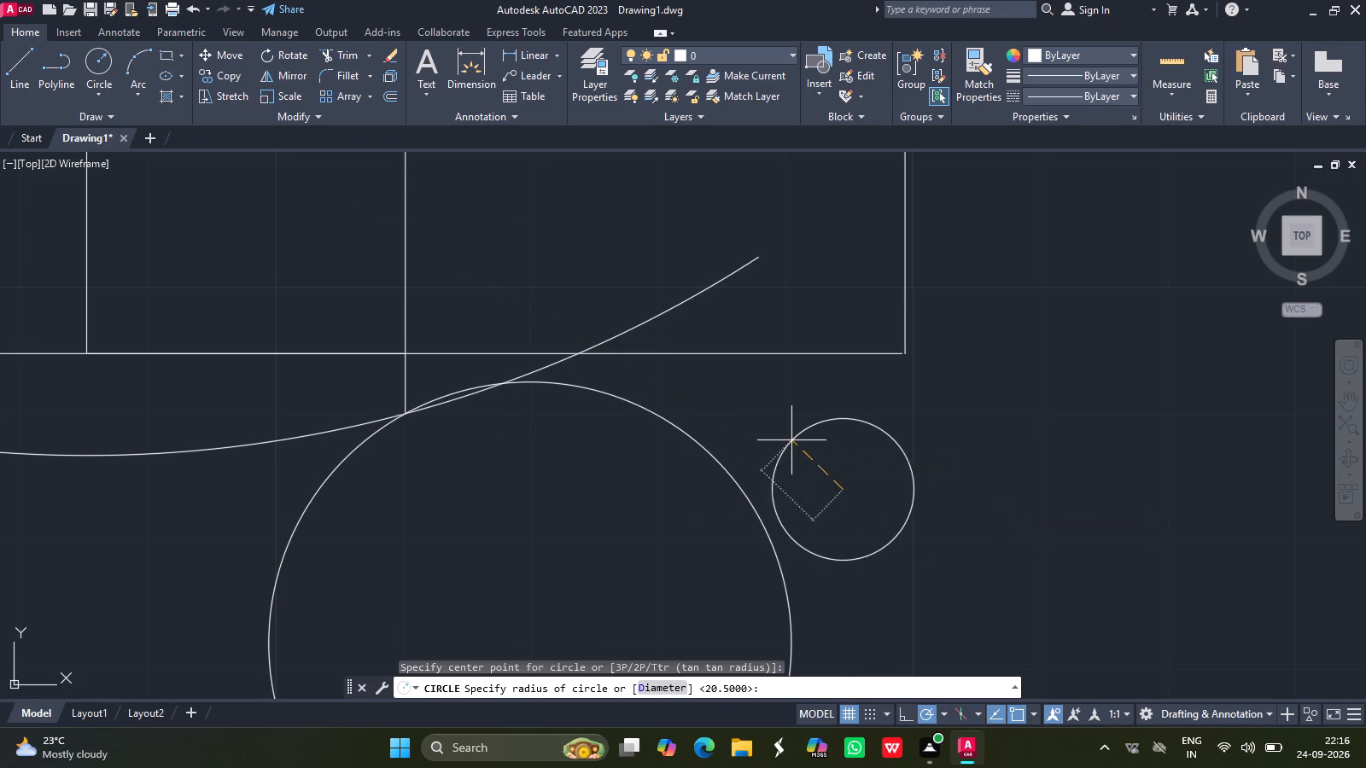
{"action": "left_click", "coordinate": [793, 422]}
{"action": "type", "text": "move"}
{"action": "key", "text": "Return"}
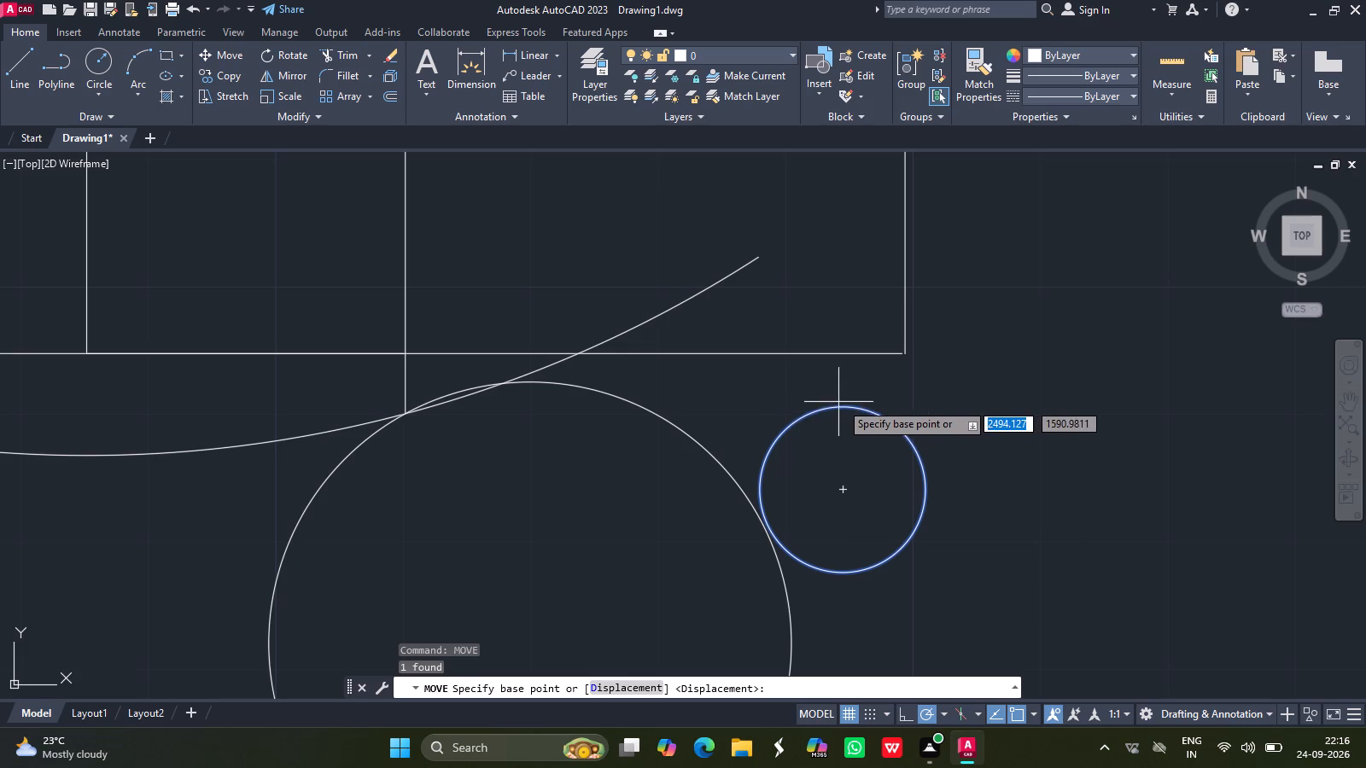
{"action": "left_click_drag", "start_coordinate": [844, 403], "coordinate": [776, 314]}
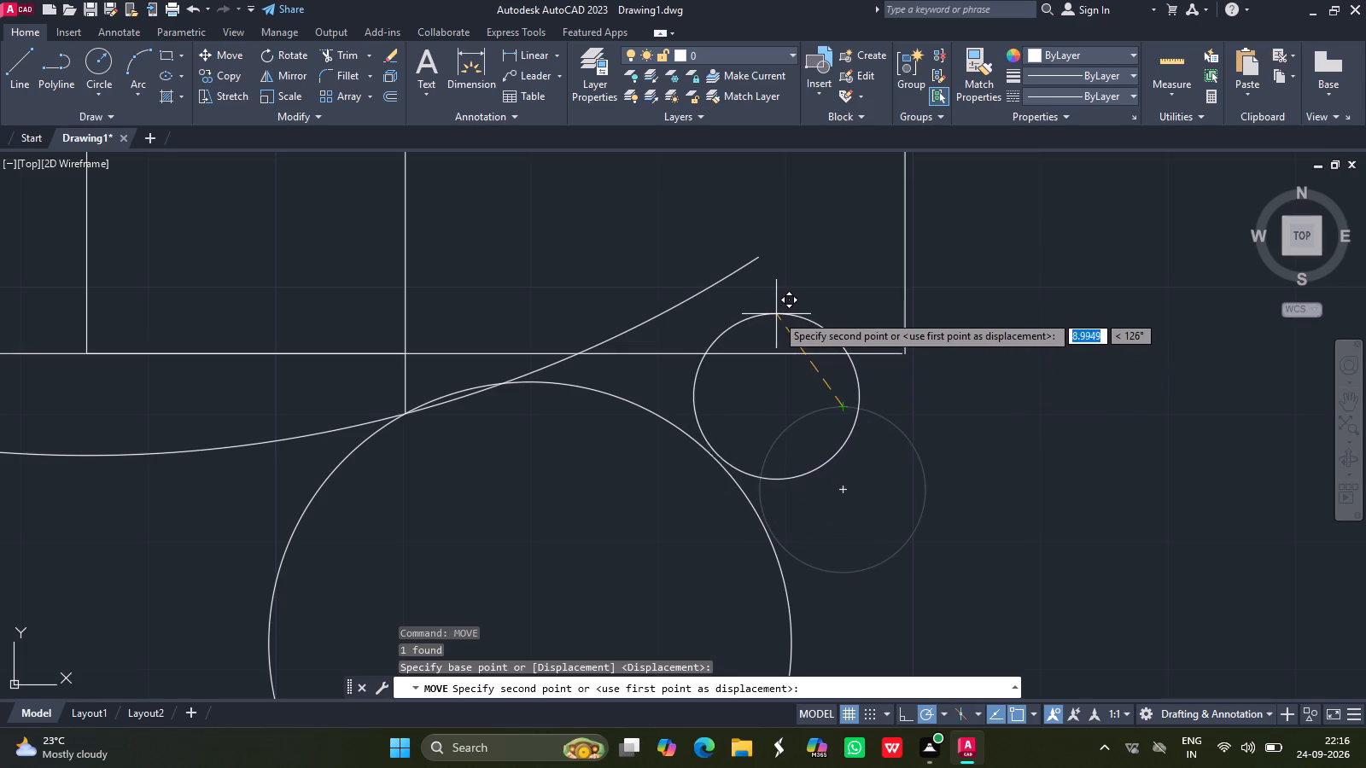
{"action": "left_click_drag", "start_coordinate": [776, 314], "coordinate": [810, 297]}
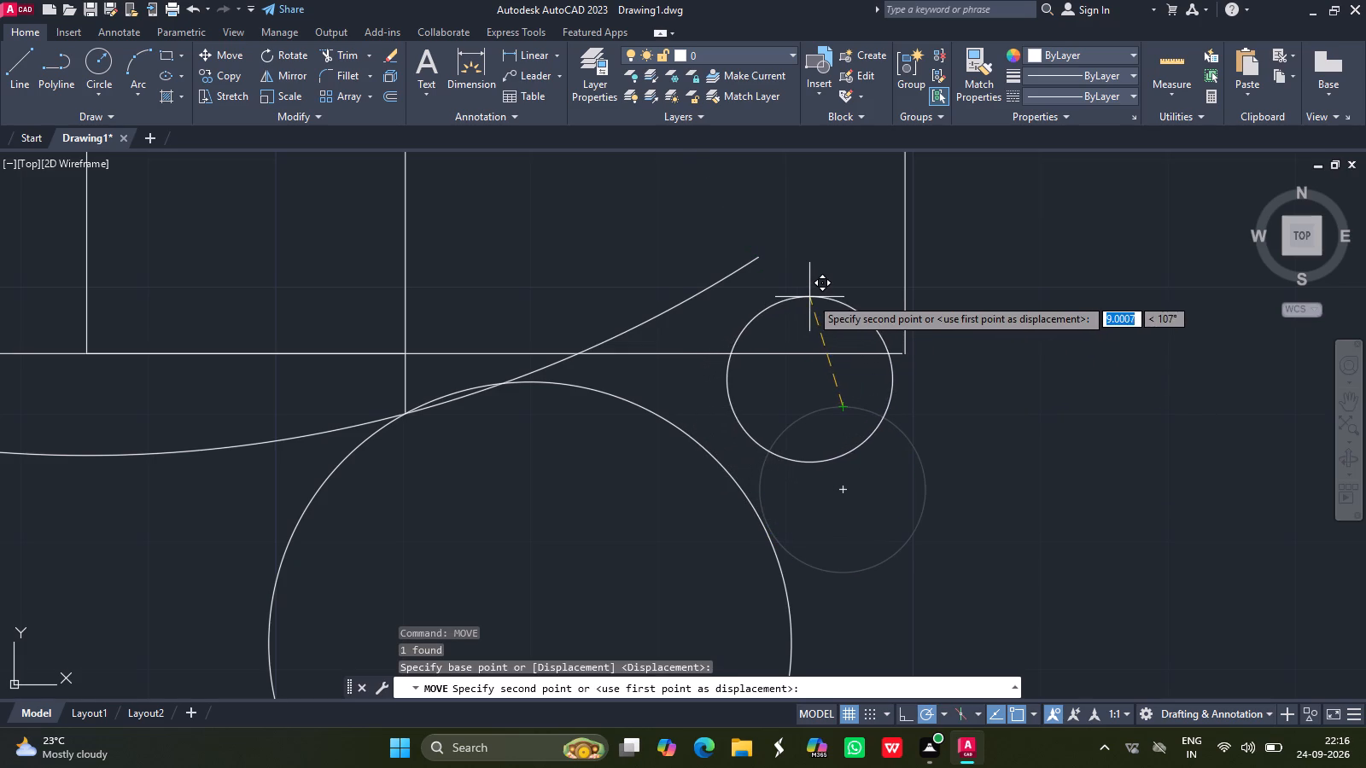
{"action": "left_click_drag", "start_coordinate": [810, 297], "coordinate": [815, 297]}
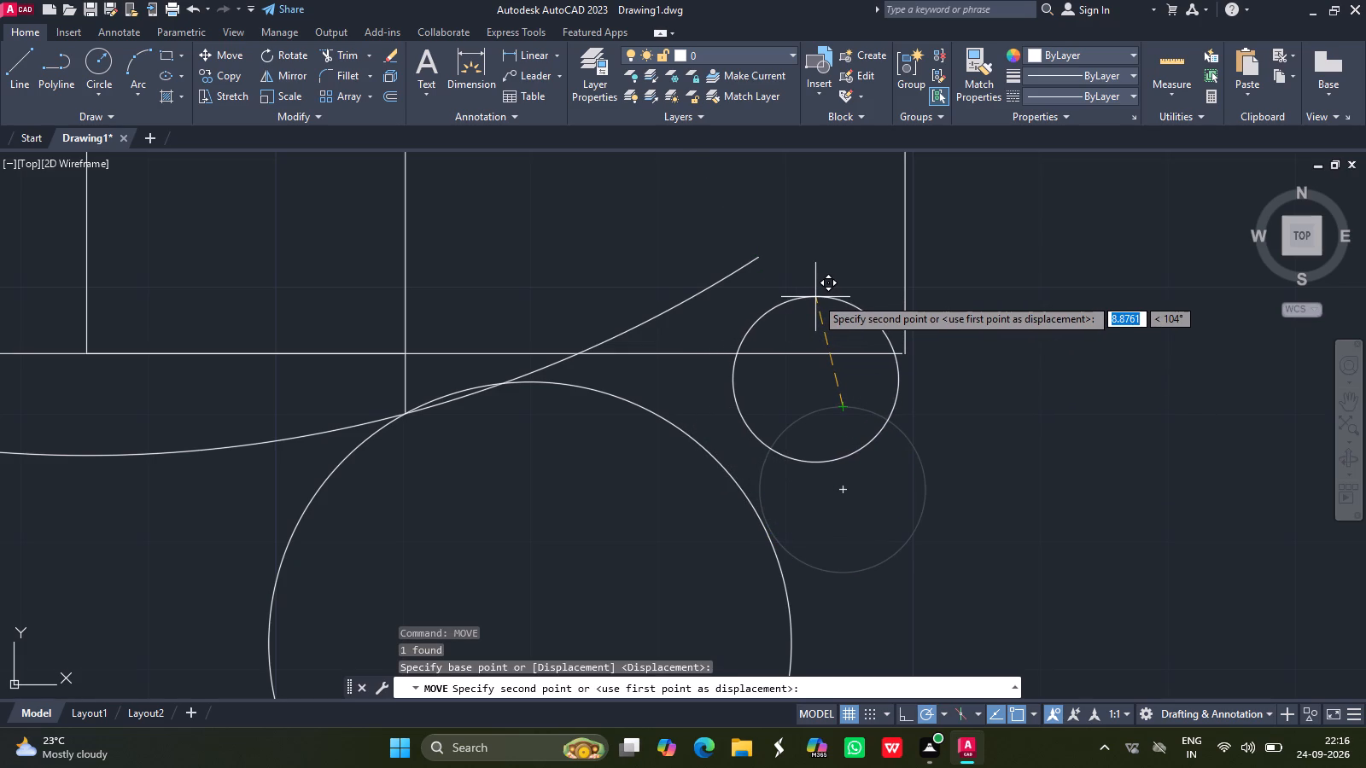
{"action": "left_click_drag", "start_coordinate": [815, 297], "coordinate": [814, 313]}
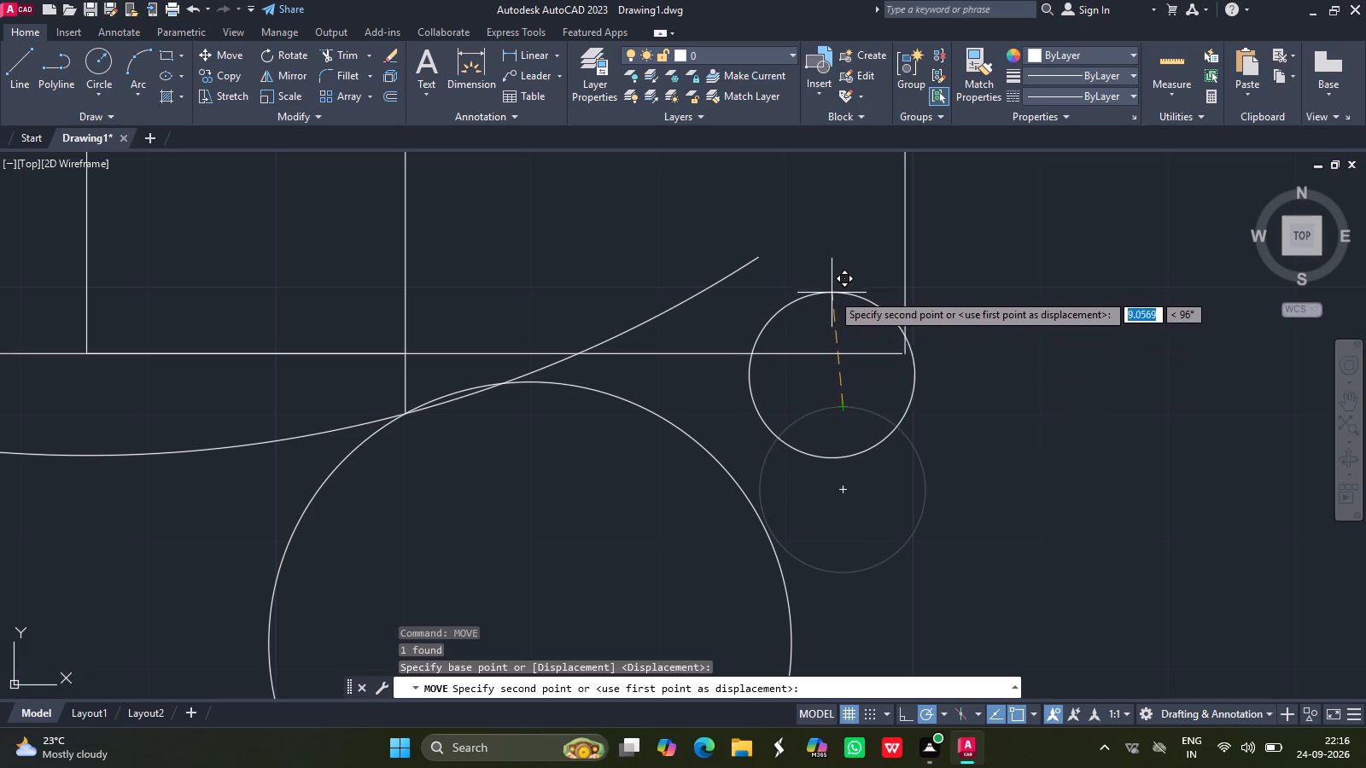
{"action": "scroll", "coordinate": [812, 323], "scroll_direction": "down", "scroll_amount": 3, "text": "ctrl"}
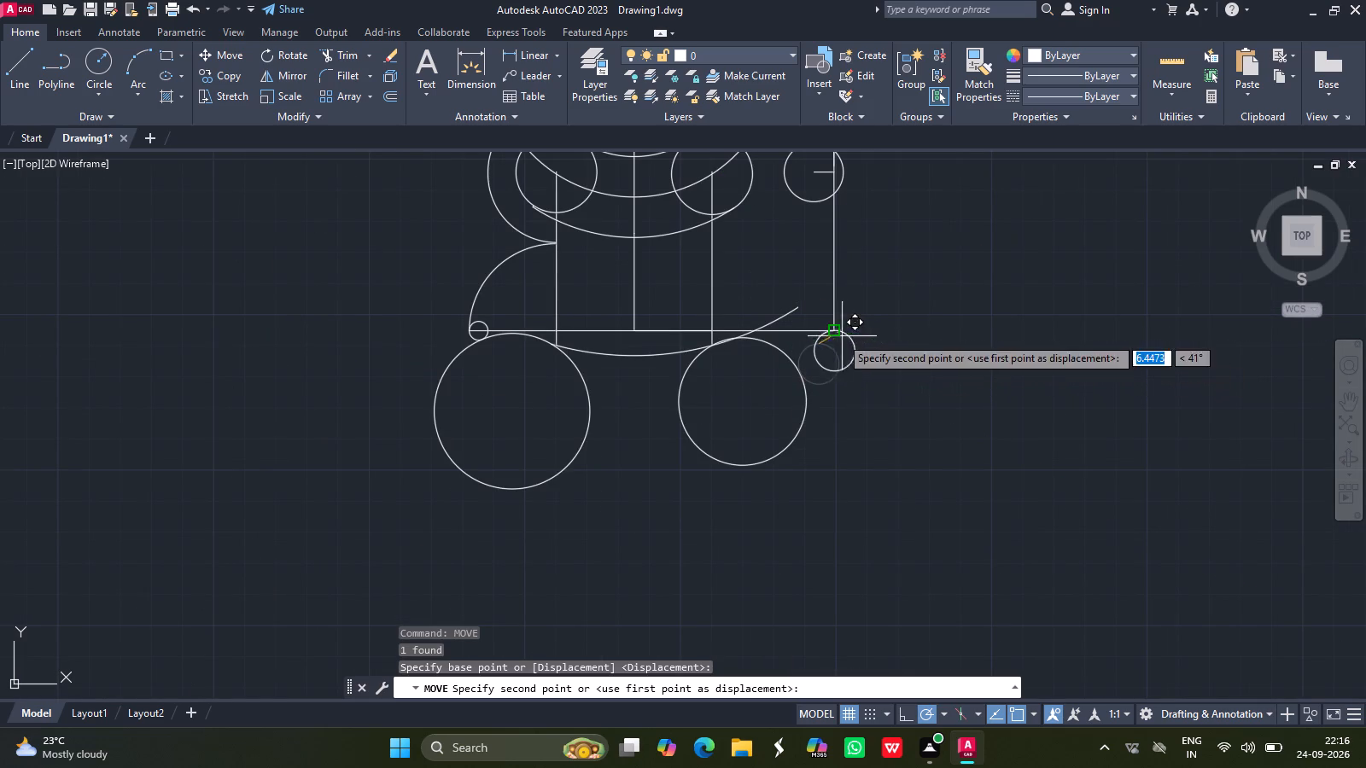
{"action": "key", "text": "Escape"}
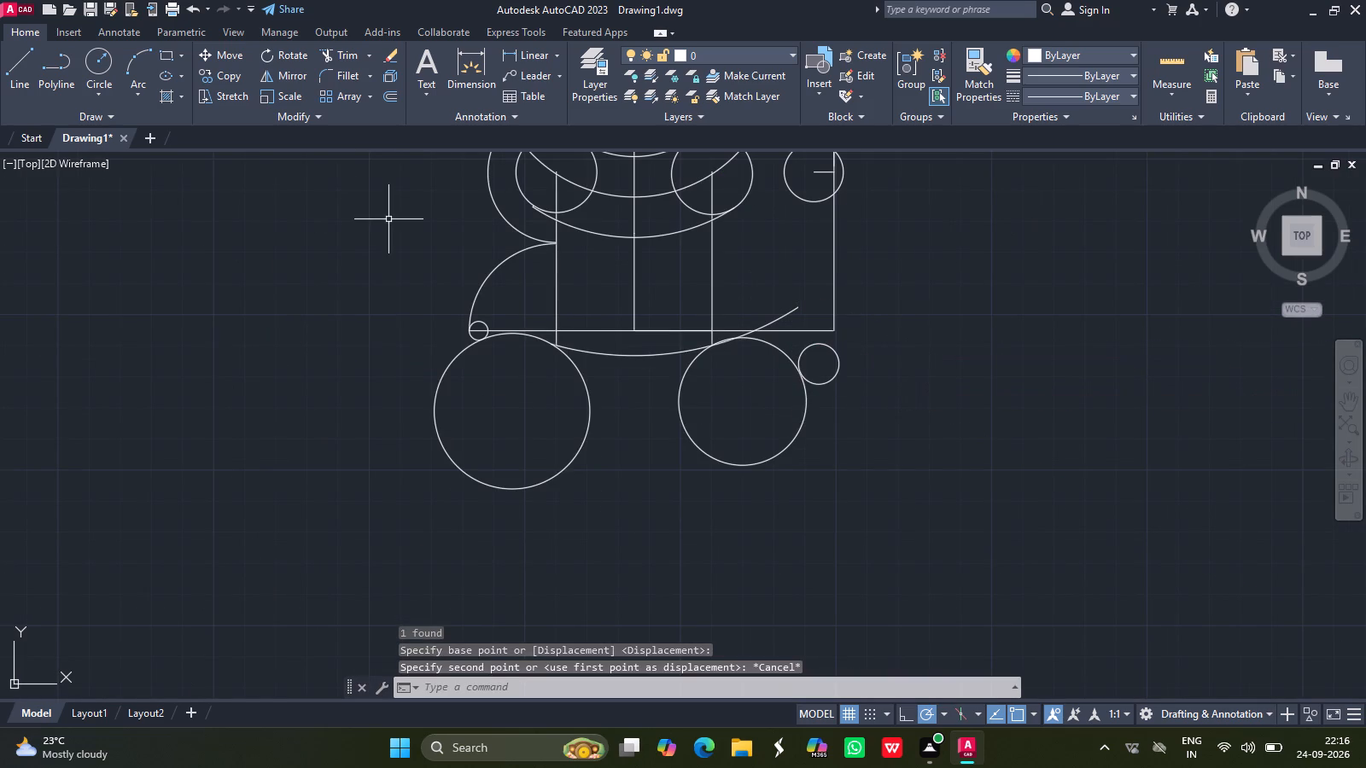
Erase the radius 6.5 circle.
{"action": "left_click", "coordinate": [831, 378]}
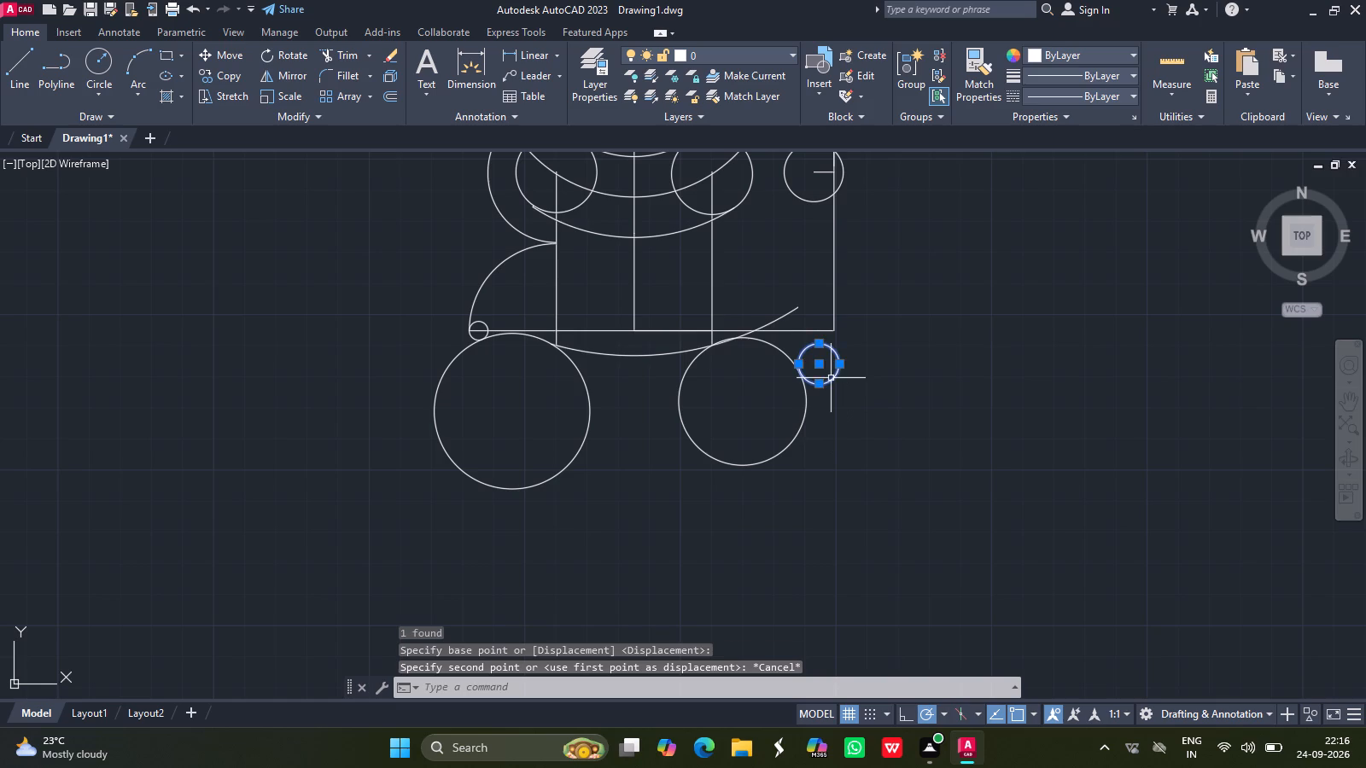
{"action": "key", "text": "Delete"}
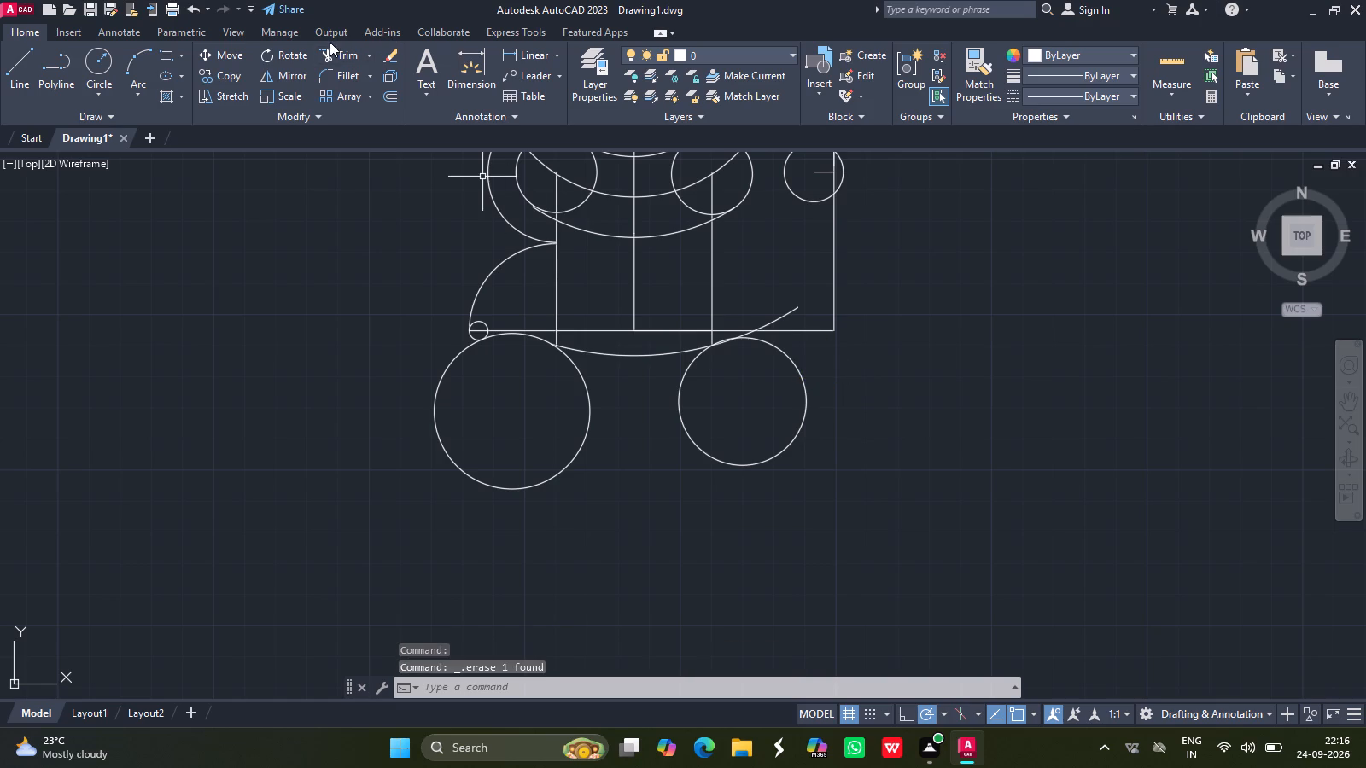
Trim the radius 3 circle to its lower-left arc between the left lobe arc and the radius 25 circle.
{"action": "left_click", "coordinate": [333, 55]}
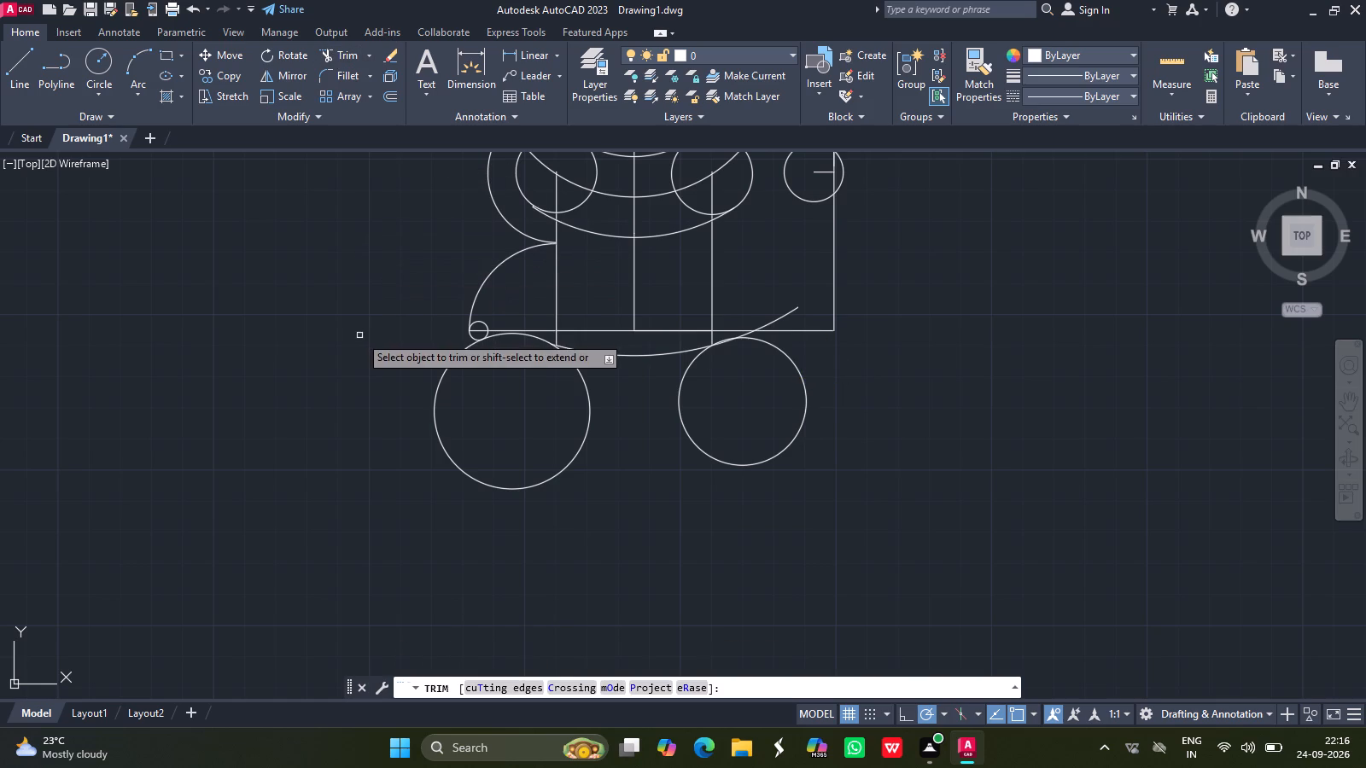
{"action": "scroll", "coordinate": [447, 324], "scroll_direction": "up", "scroll_amount": 3, "text": "ctrl"}
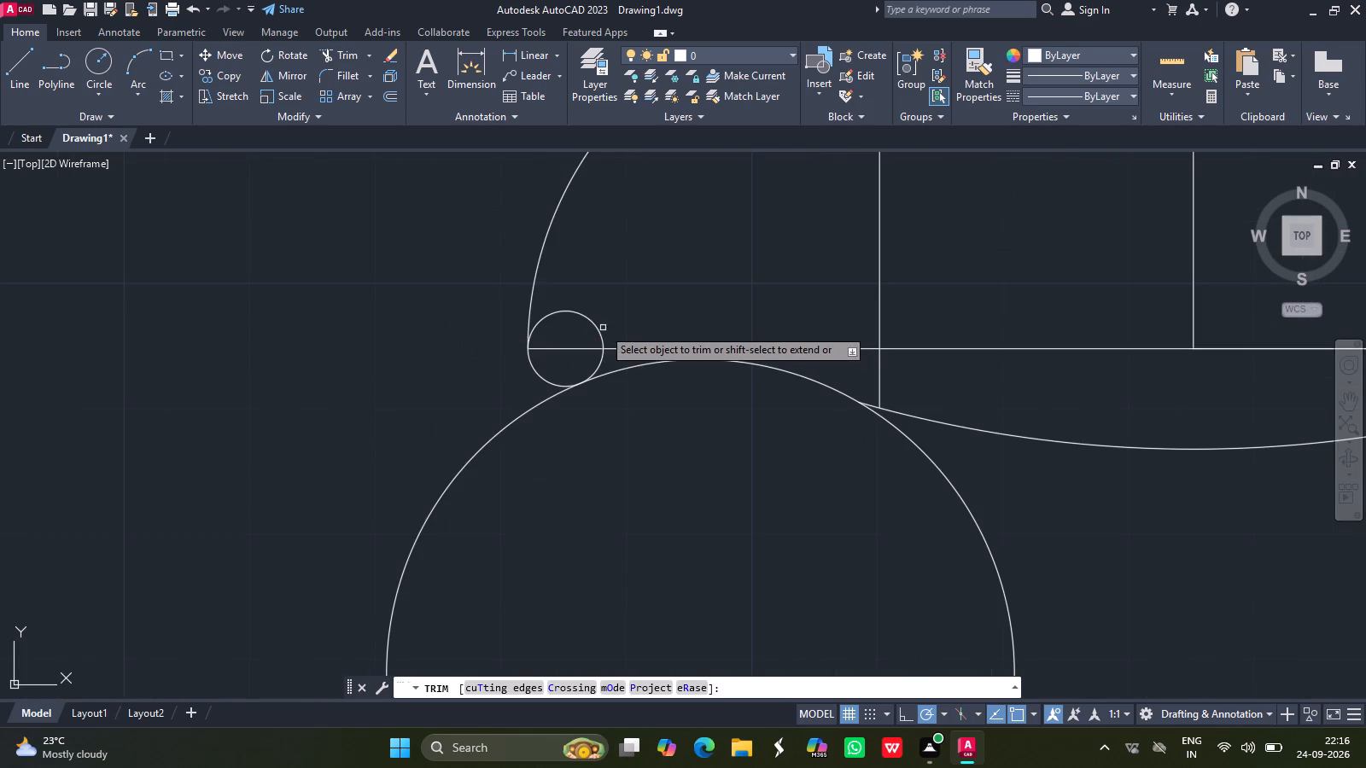
{"action": "left_click", "coordinate": [595, 327]}
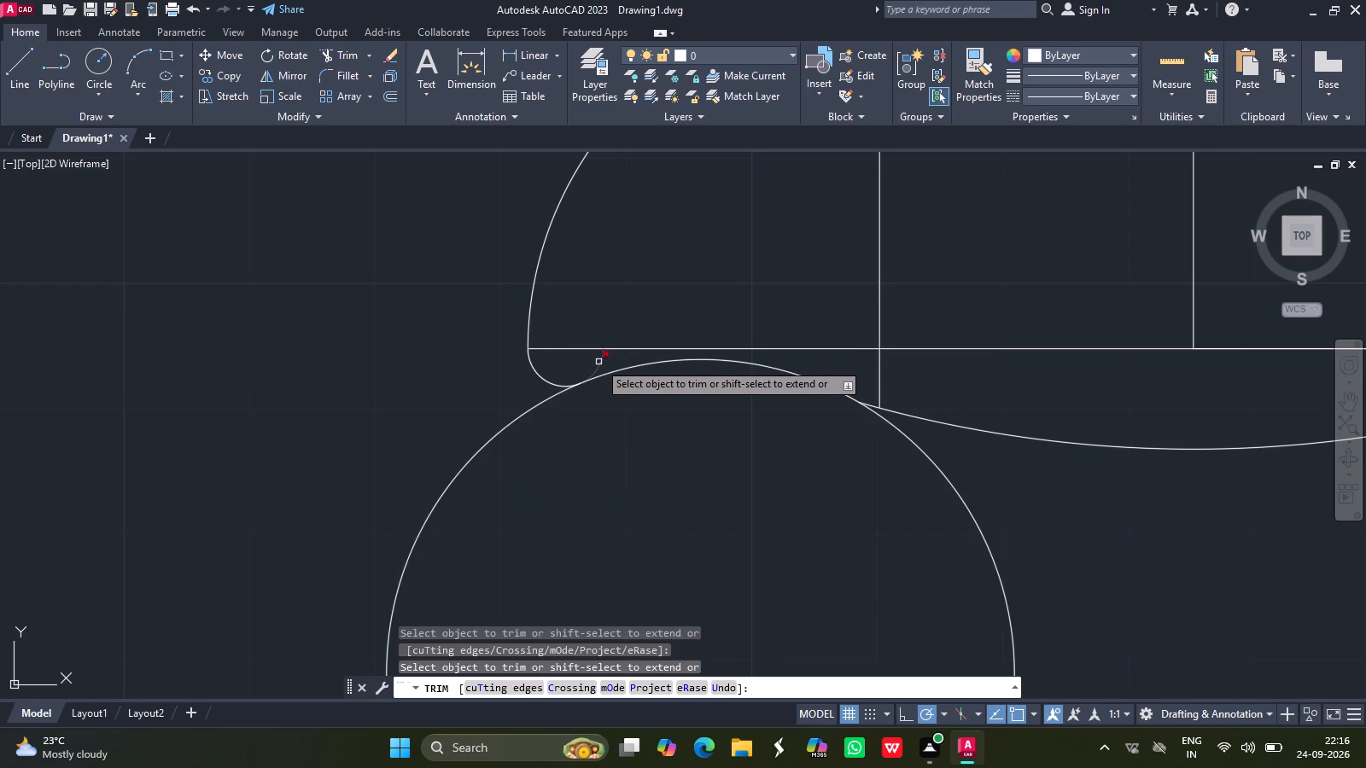
{"action": "left_click_drag", "start_coordinate": [598, 362], "coordinate": [504, 423]}
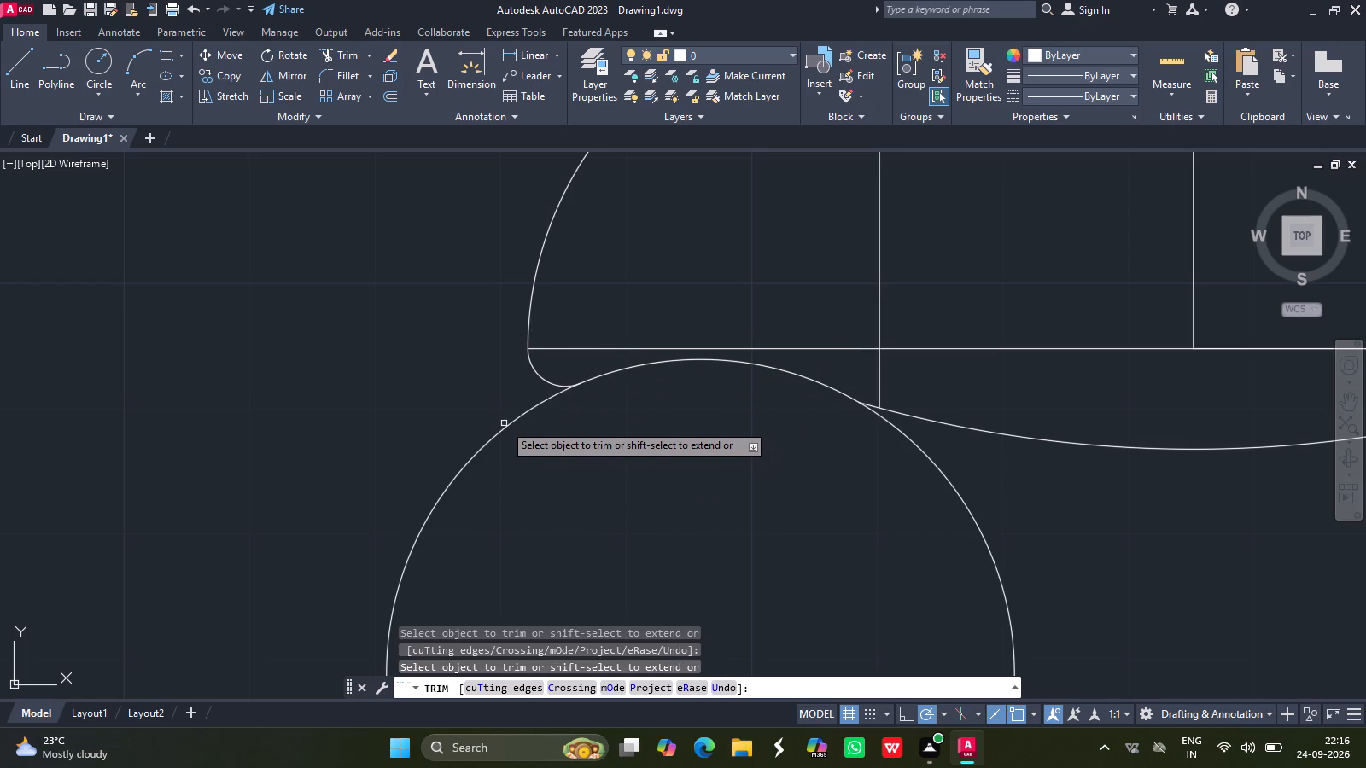
Trim the radius 25 circle to its upper arc between the radius 3 arc and the offset bottom arc.
{"action": "left_click_drag", "start_coordinate": [504, 423], "coordinate": [511, 422]}
{"action": "left_click", "coordinate": [511, 422]}
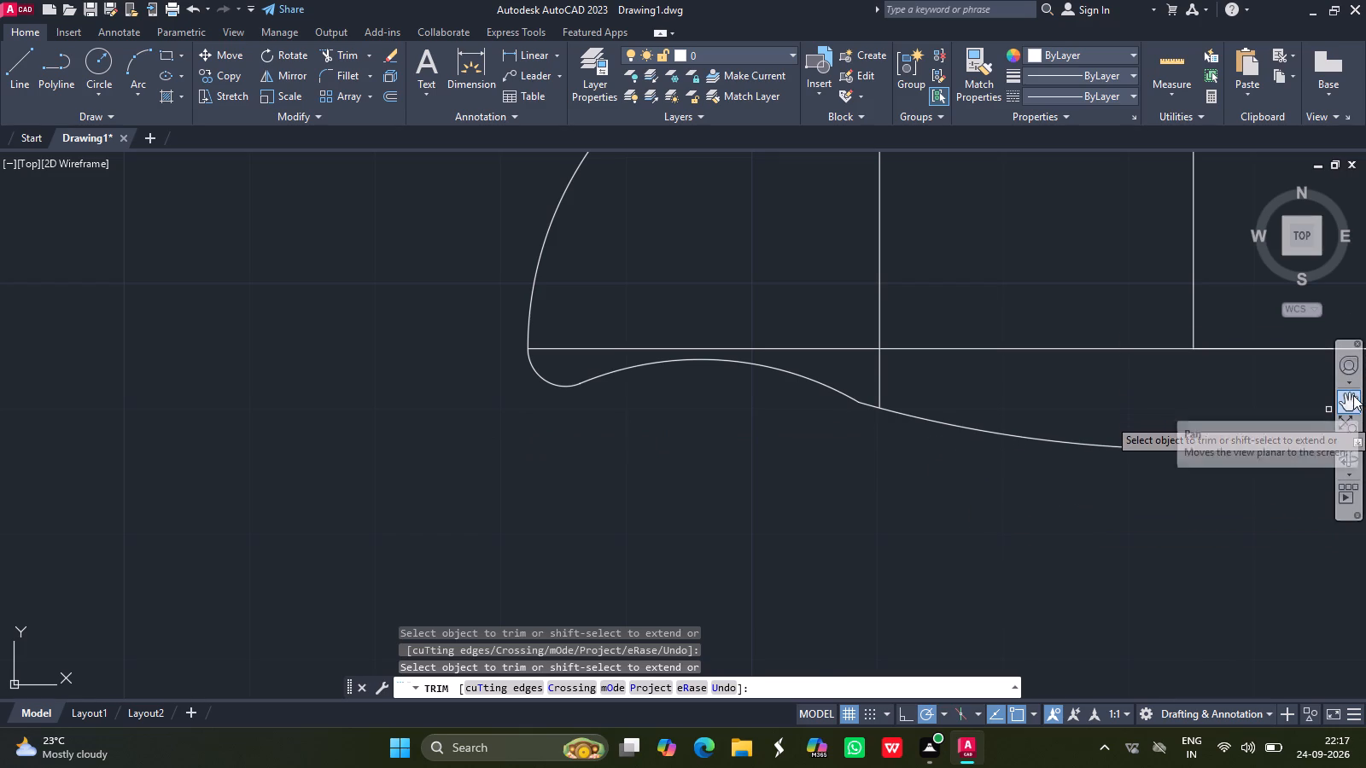
Trim away the offset bottom arc beyond the right vertical line's lower endpoint, where it meets the radius 20.5 circle.
{"action": "left_click", "coordinate": [1353, 395]}
{"action": "left_click_drag", "start_coordinate": [1027, 411], "coordinate": [765, 431]}
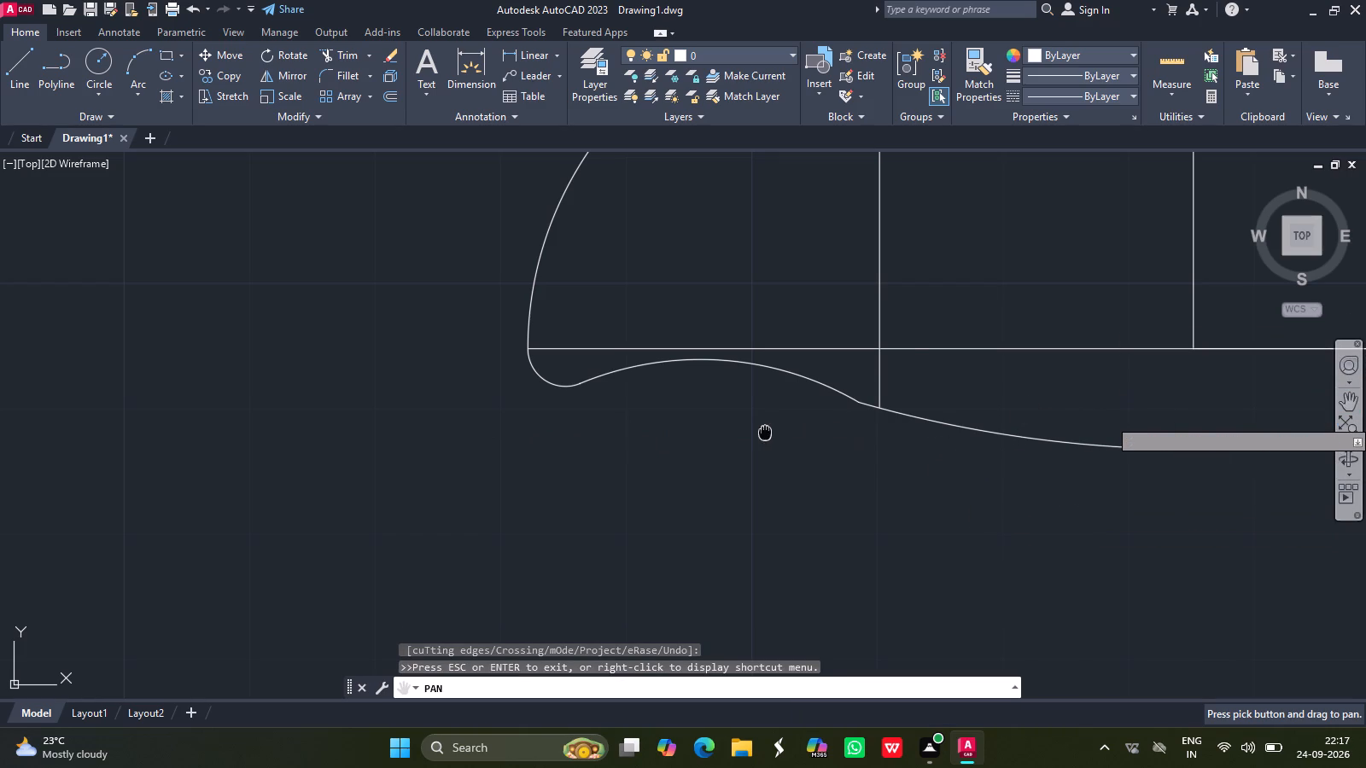
{"action": "left_click_drag", "start_coordinate": [765, 431], "coordinate": [911, 344]}
{"action": "left_click_drag", "start_coordinate": [911, 344], "coordinate": [753, 351]}
{"action": "scroll", "coordinate": [753, 351], "scroll_direction": "down", "scroll_amount": 2, "text": "ctrl"}
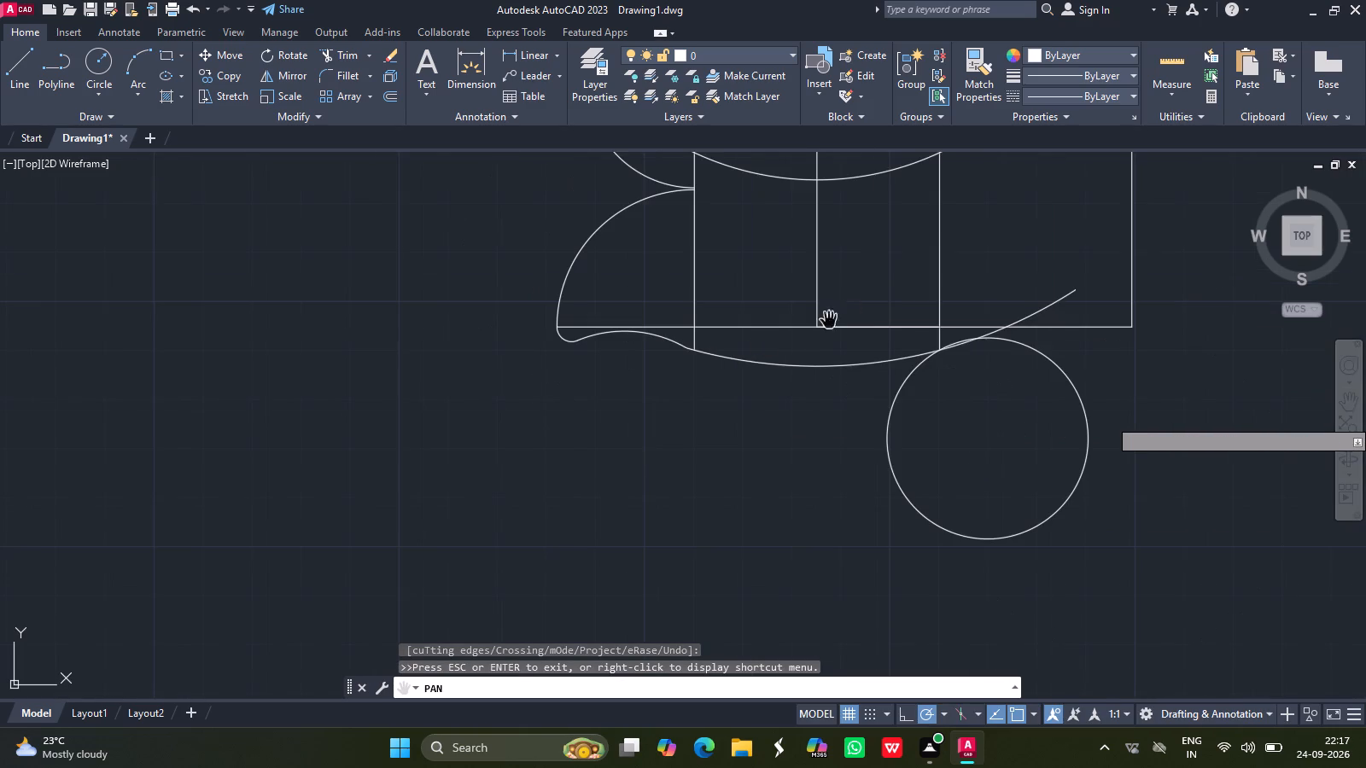
{"action": "left_click_drag", "start_coordinate": [877, 306], "coordinate": [679, 329]}
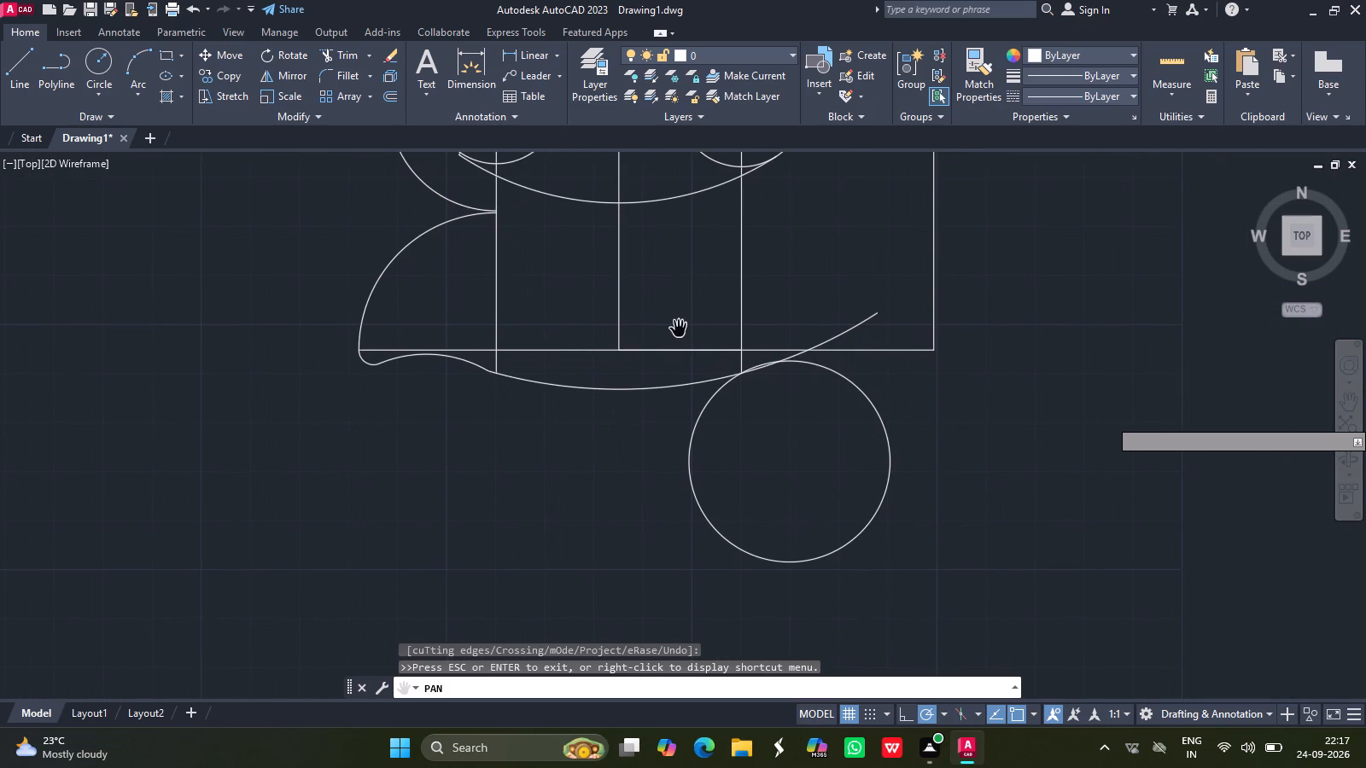
{"action": "key", "text": "Escape"}
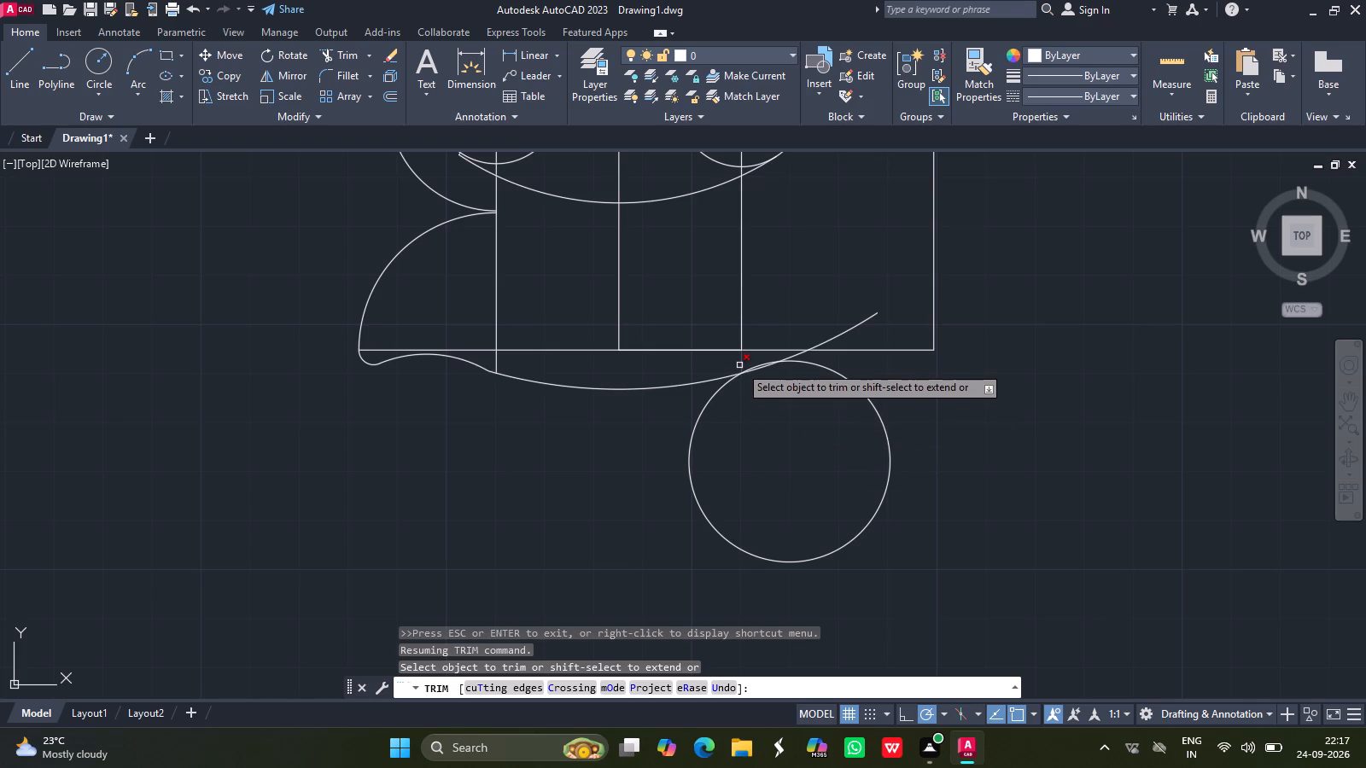
{"action": "scroll", "coordinate": [773, 383], "scroll_direction": "up", "scroll_amount": 1, "text": "ctrl"}
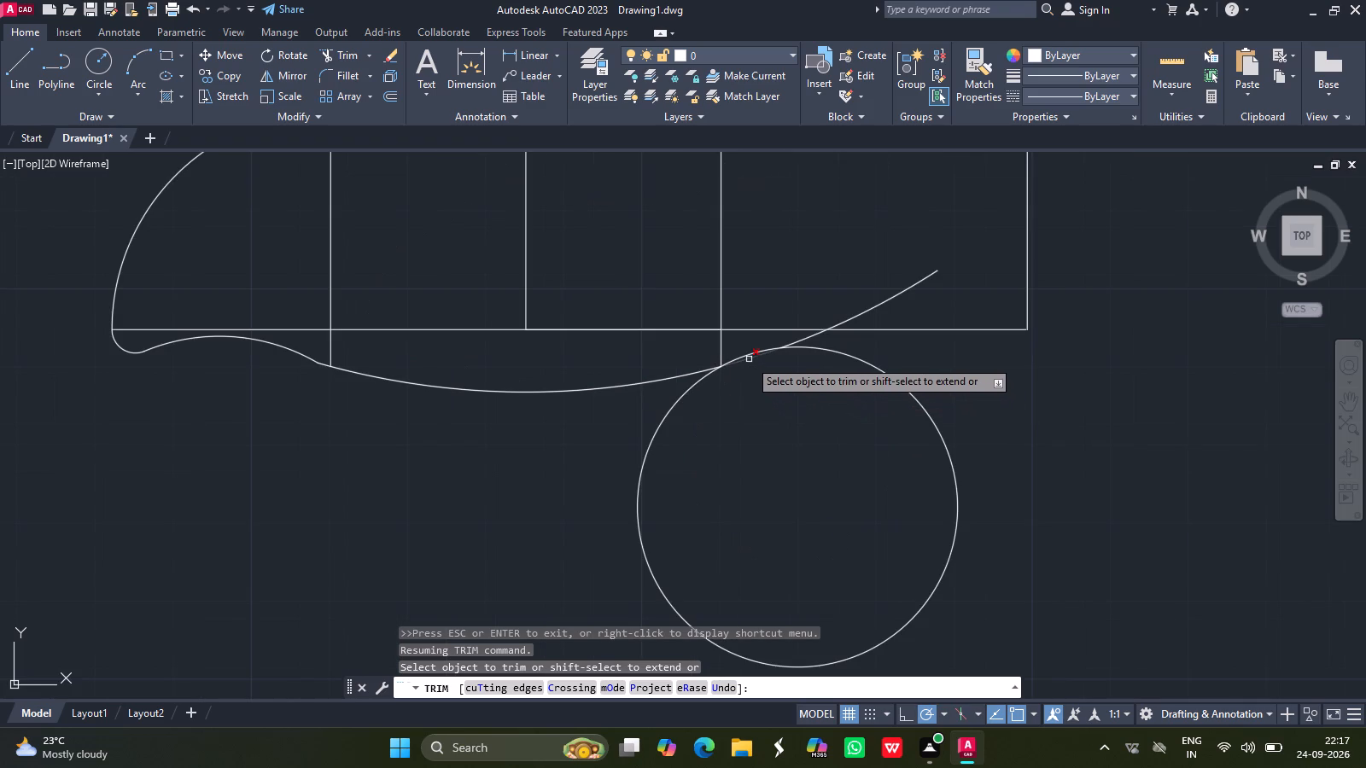
{"action": "left_click_drag", "start_coordinate": [749, 359], "coordinate": [801, 340]}
{"action": "left_click_drag", "start_coordinate": [801, 340], "coordinate": [850, 307]}
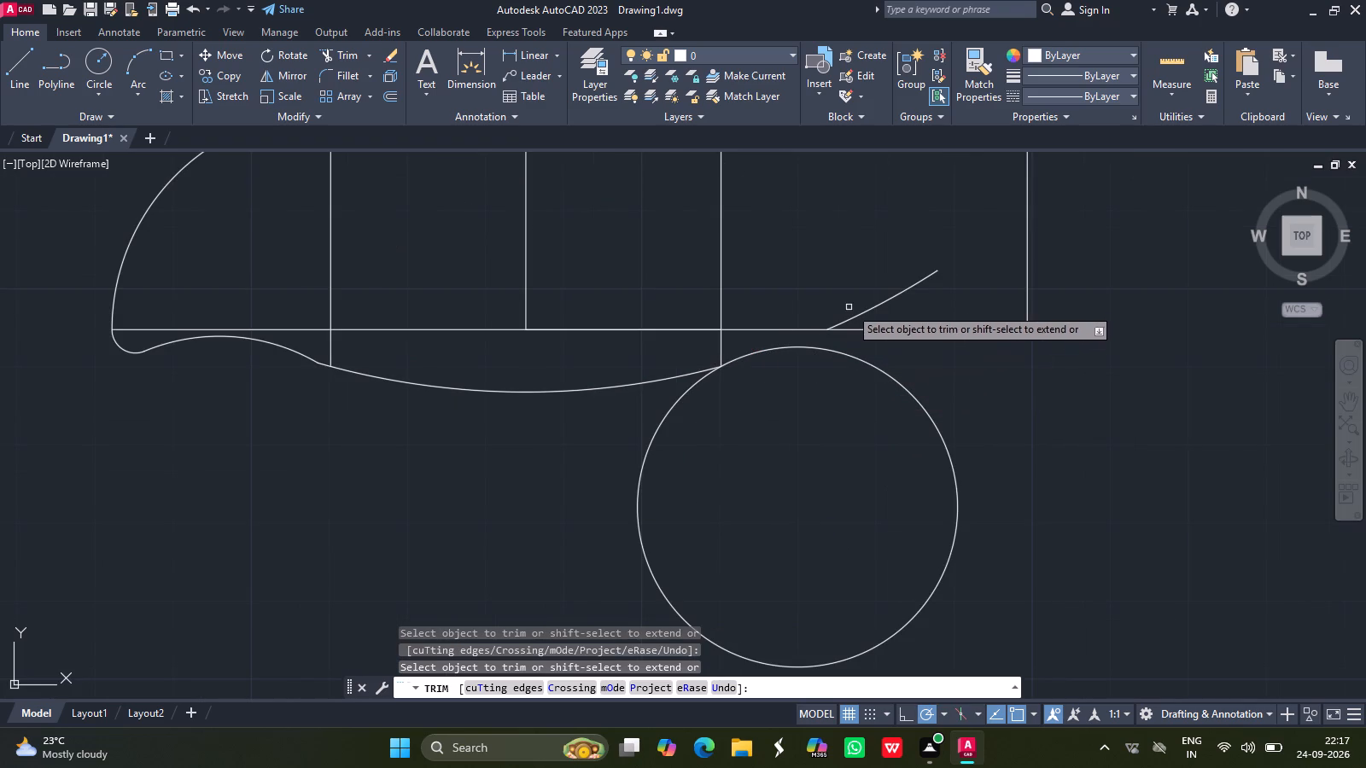
{"action": "left_click_drag", "start_coordinate": [850, 307], "coordinate": [863, 312]}
{"action": "left_click", "coordinate": [863, 312]}
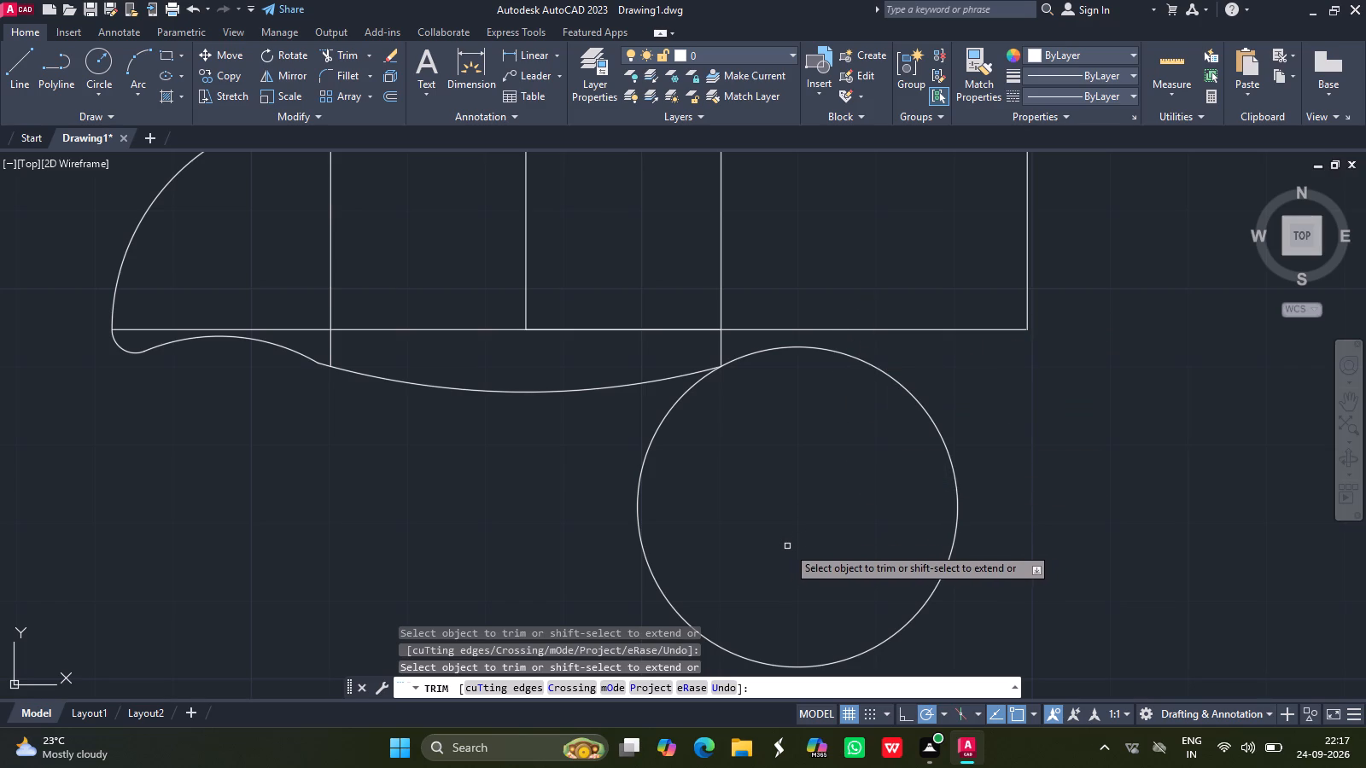
{"action": "key", "text": "Escape"}
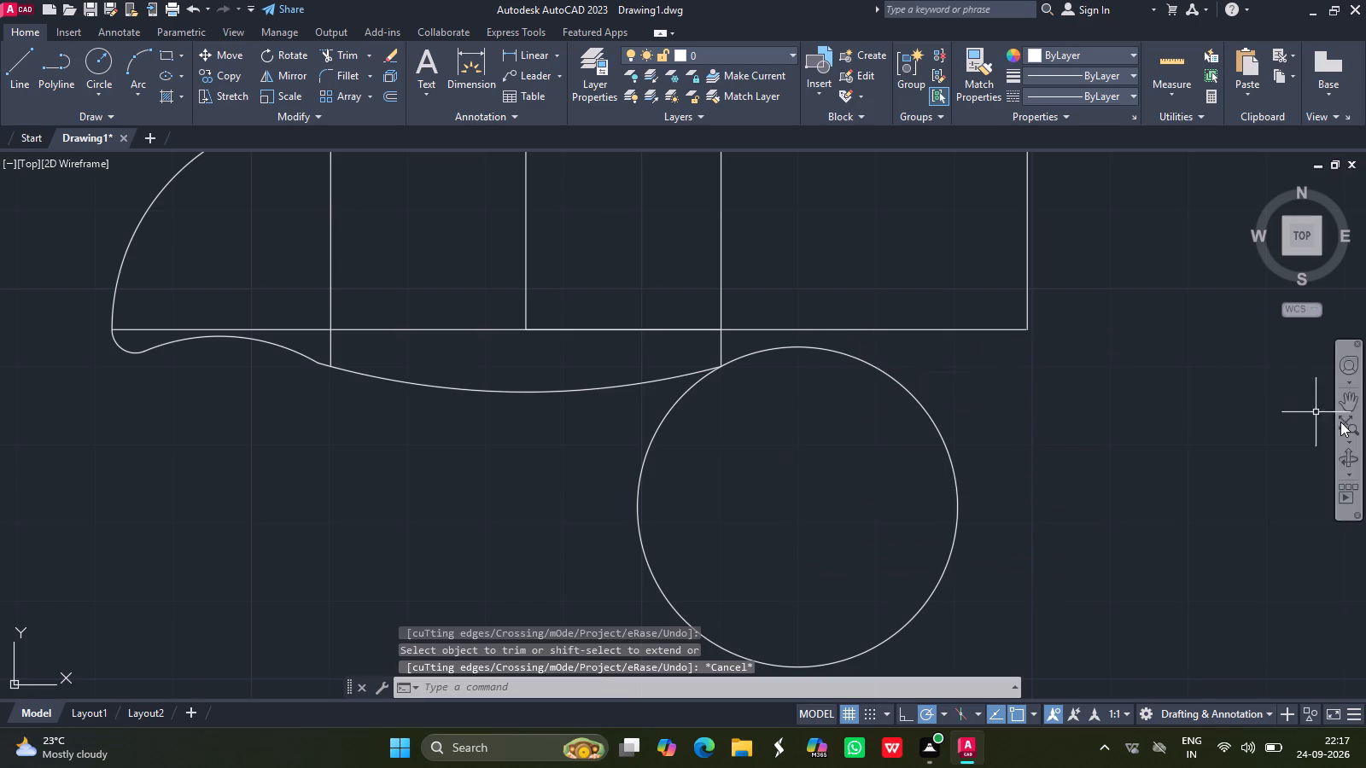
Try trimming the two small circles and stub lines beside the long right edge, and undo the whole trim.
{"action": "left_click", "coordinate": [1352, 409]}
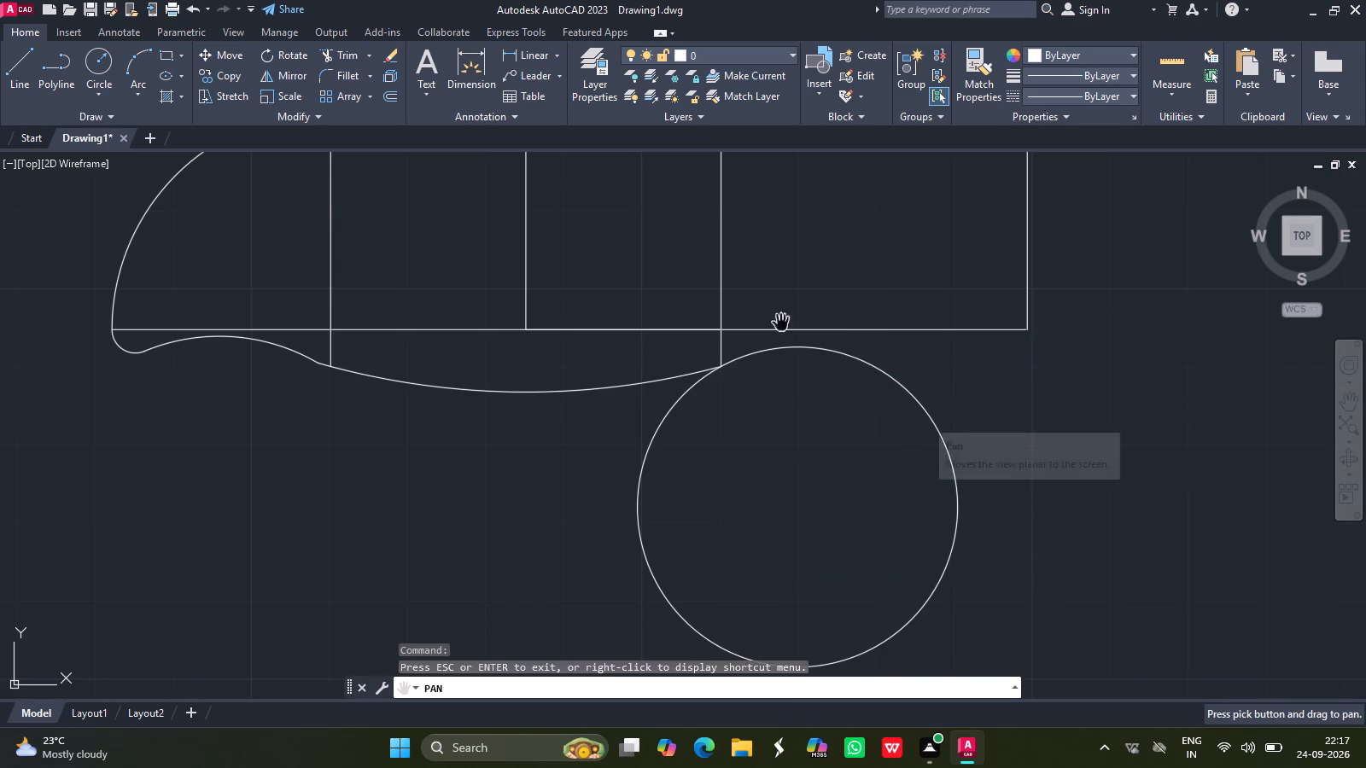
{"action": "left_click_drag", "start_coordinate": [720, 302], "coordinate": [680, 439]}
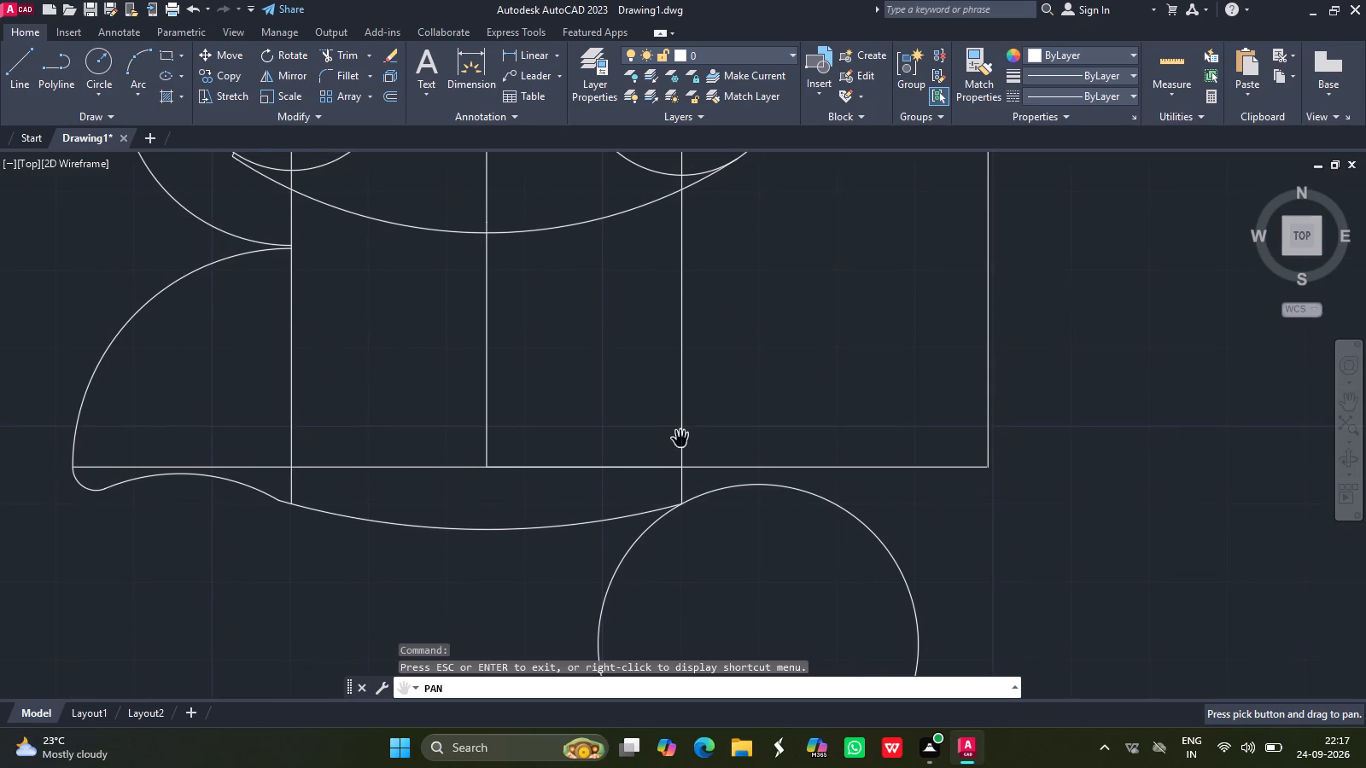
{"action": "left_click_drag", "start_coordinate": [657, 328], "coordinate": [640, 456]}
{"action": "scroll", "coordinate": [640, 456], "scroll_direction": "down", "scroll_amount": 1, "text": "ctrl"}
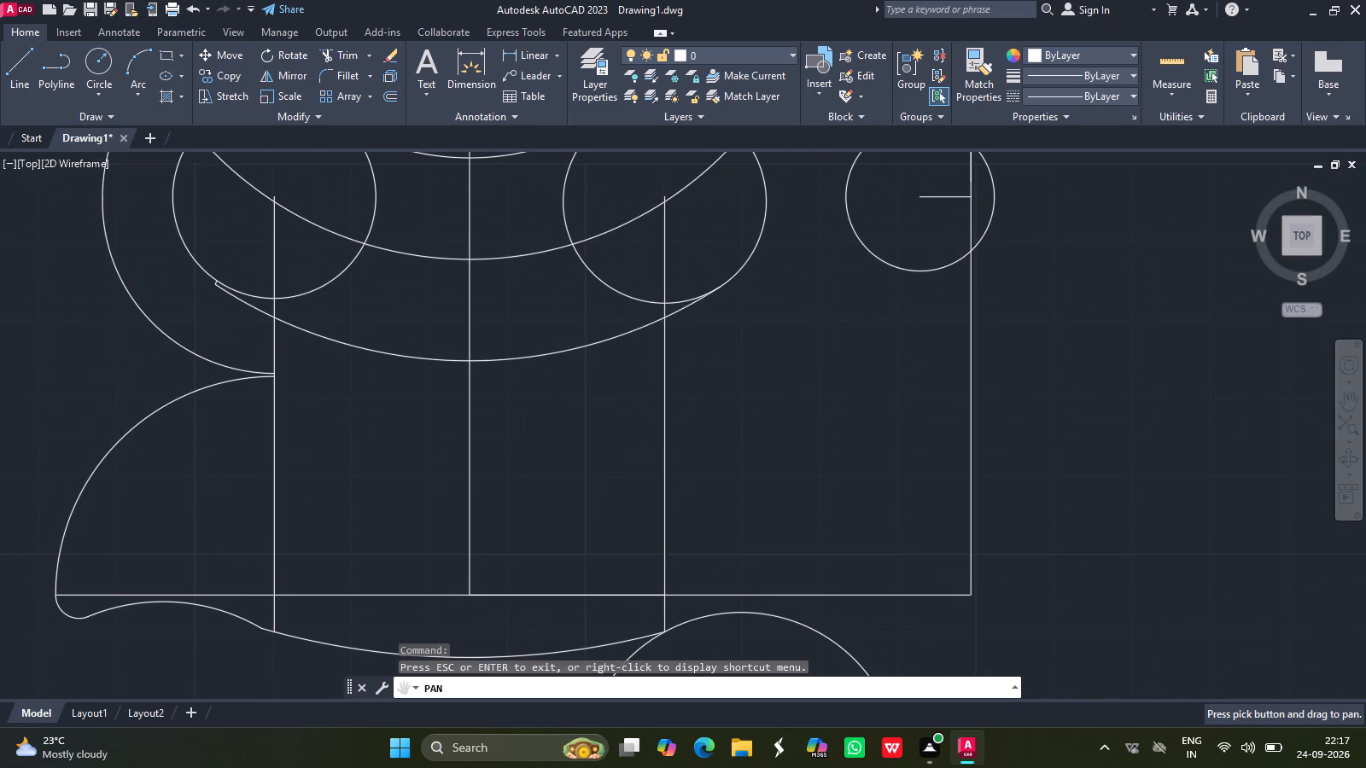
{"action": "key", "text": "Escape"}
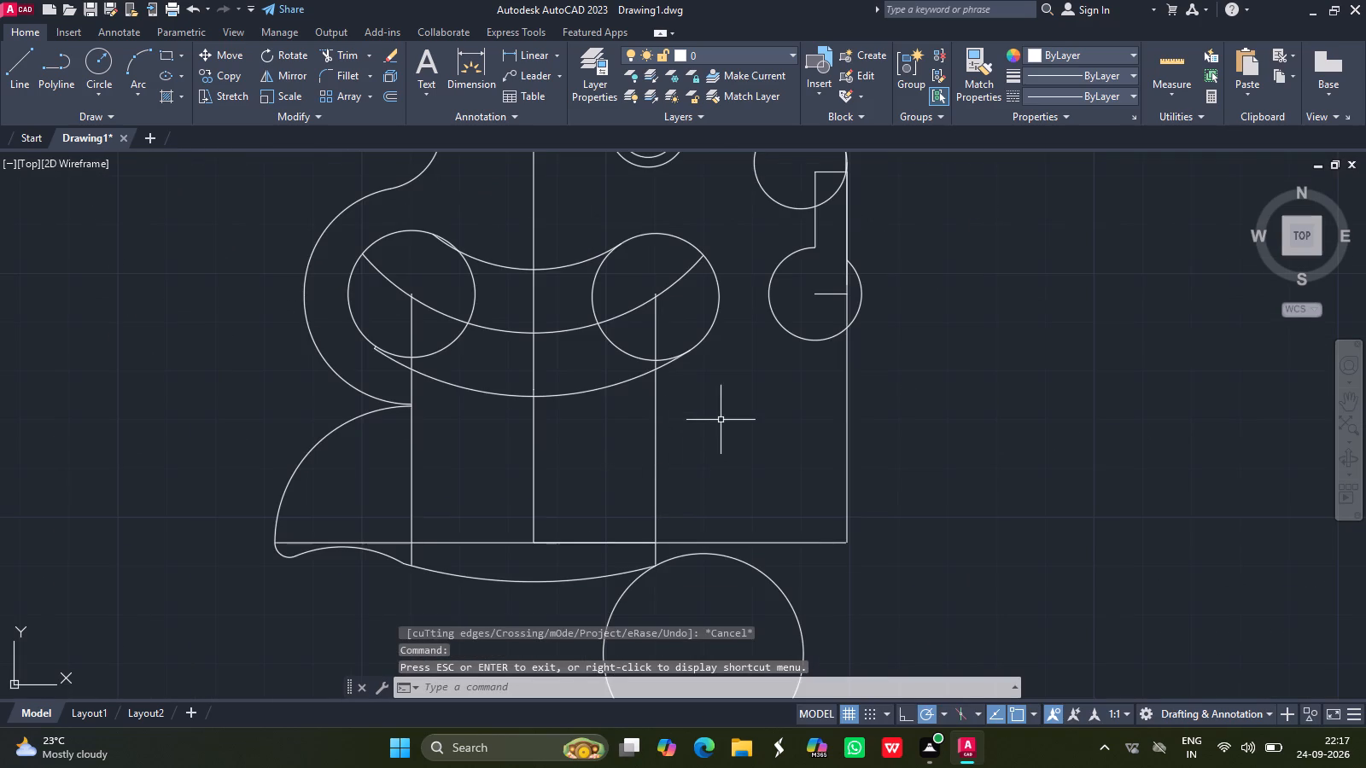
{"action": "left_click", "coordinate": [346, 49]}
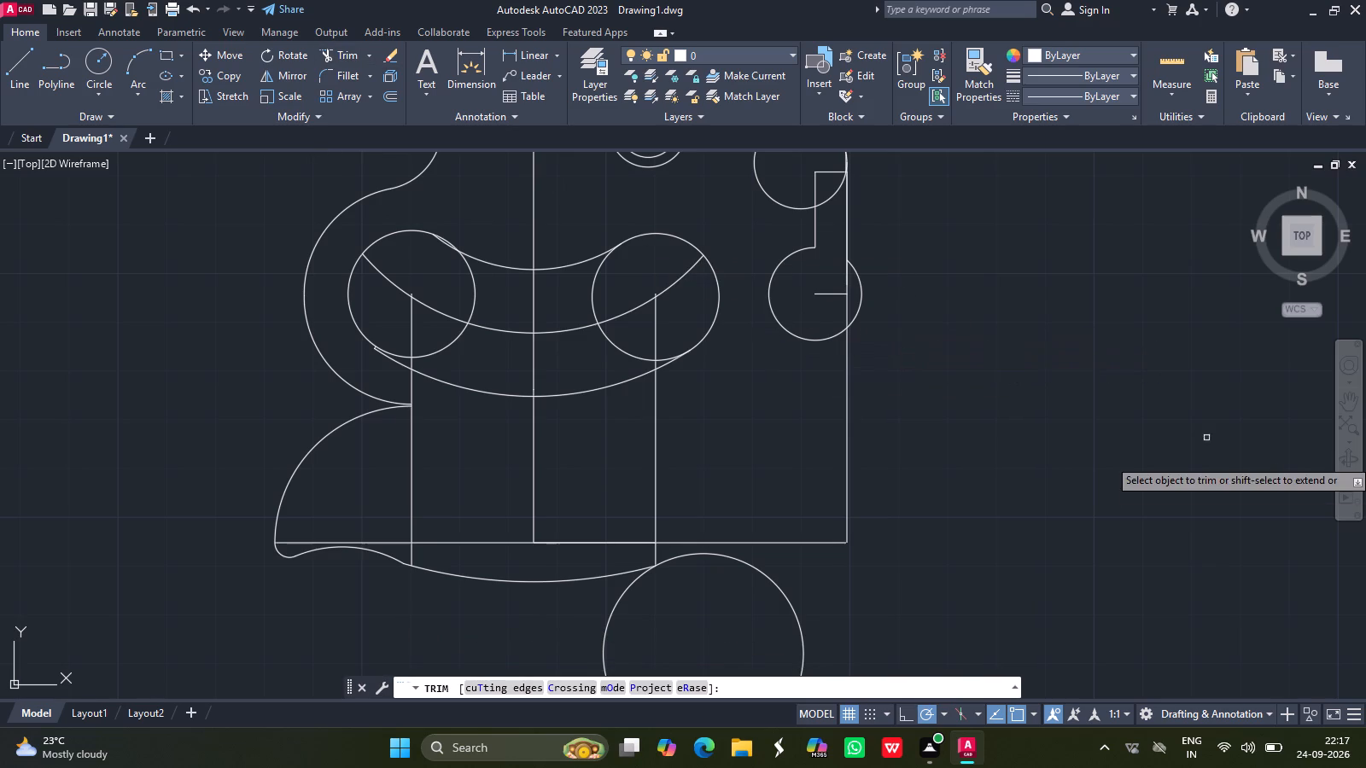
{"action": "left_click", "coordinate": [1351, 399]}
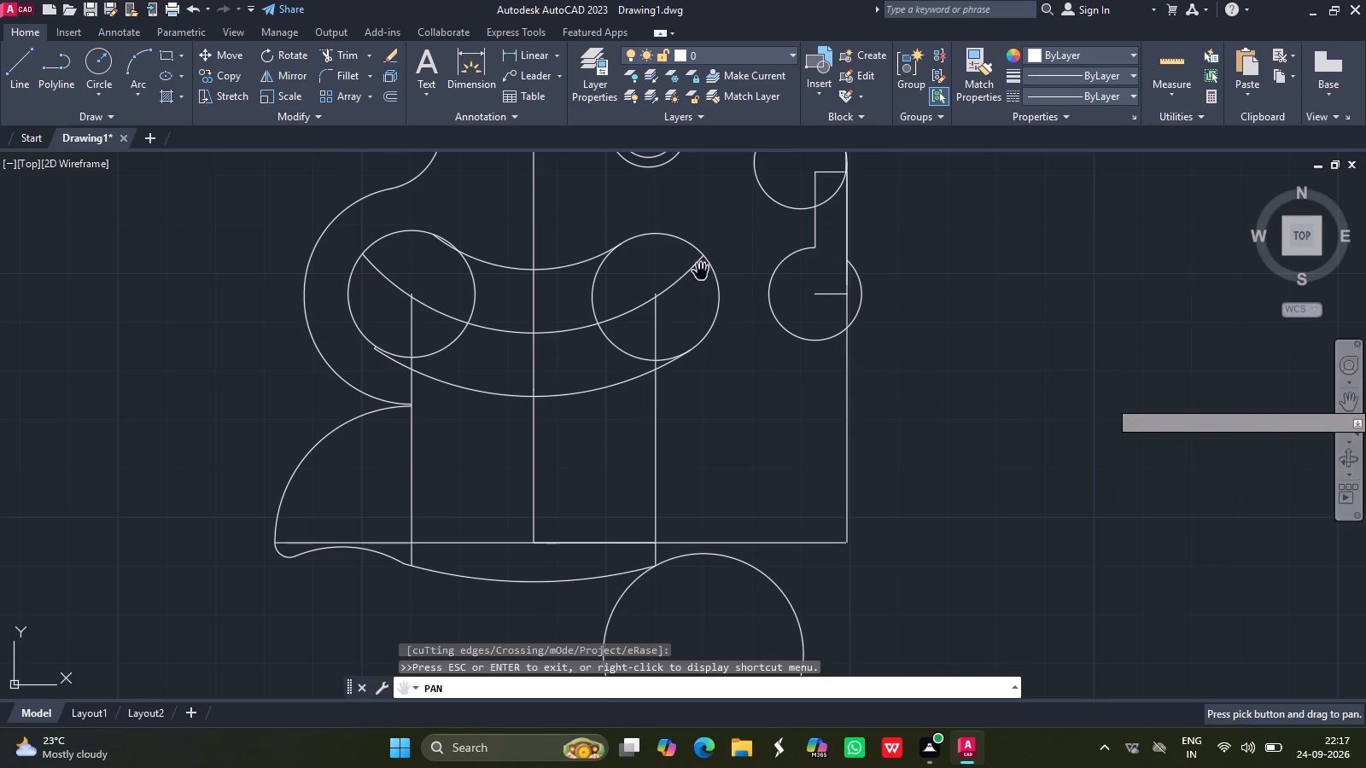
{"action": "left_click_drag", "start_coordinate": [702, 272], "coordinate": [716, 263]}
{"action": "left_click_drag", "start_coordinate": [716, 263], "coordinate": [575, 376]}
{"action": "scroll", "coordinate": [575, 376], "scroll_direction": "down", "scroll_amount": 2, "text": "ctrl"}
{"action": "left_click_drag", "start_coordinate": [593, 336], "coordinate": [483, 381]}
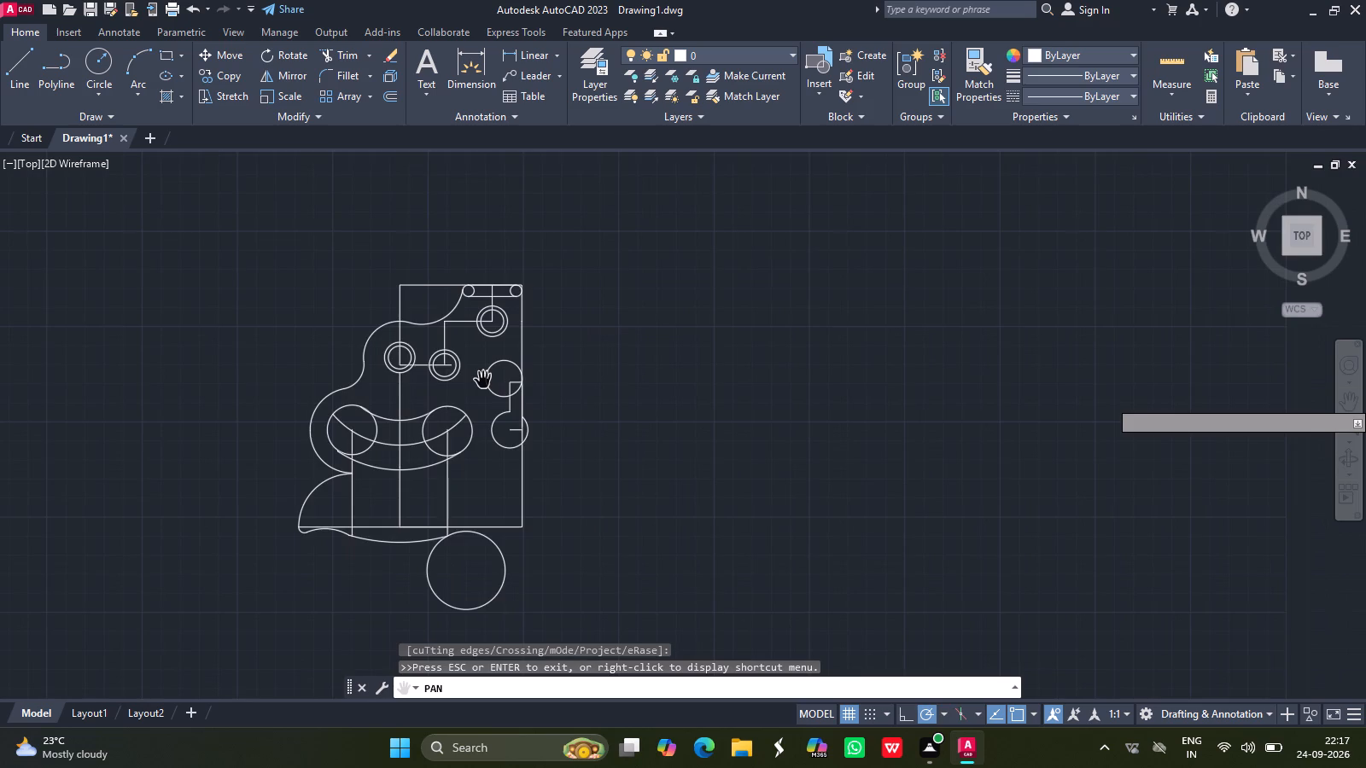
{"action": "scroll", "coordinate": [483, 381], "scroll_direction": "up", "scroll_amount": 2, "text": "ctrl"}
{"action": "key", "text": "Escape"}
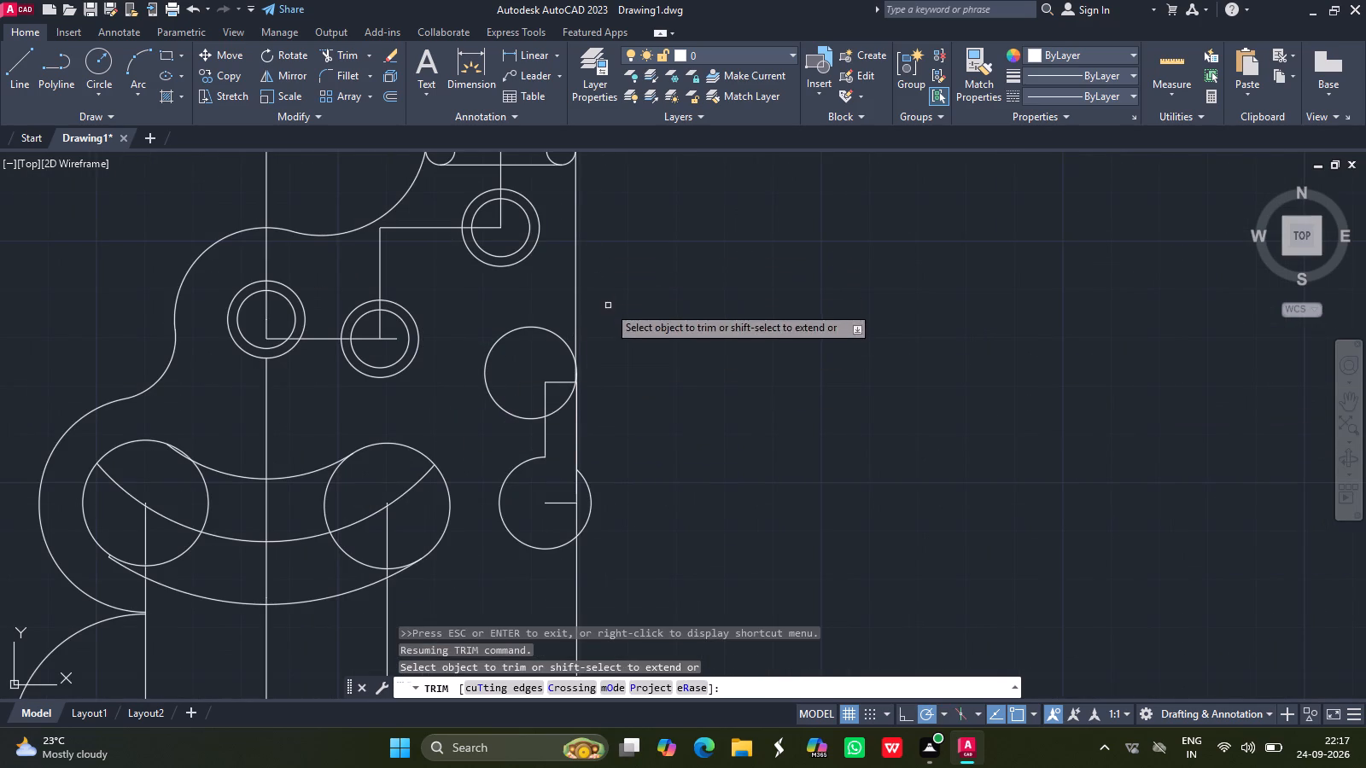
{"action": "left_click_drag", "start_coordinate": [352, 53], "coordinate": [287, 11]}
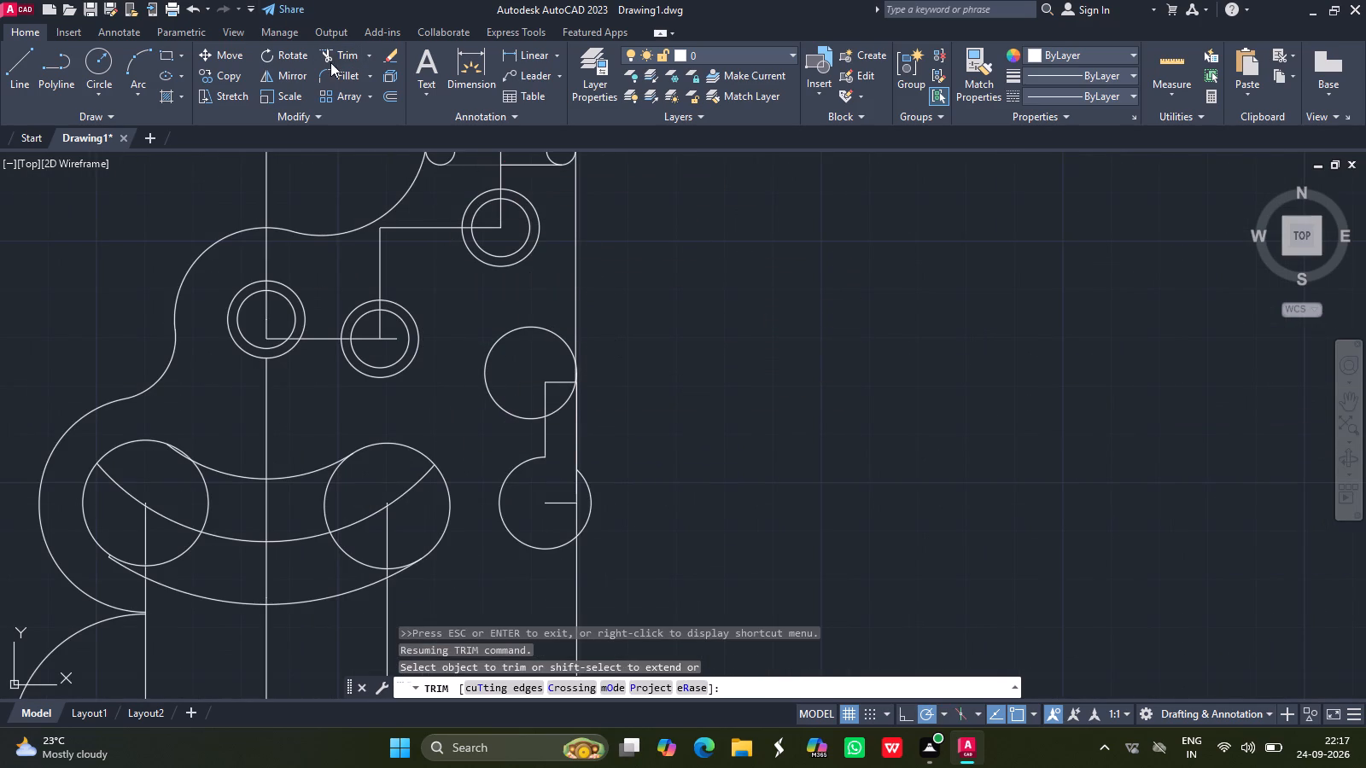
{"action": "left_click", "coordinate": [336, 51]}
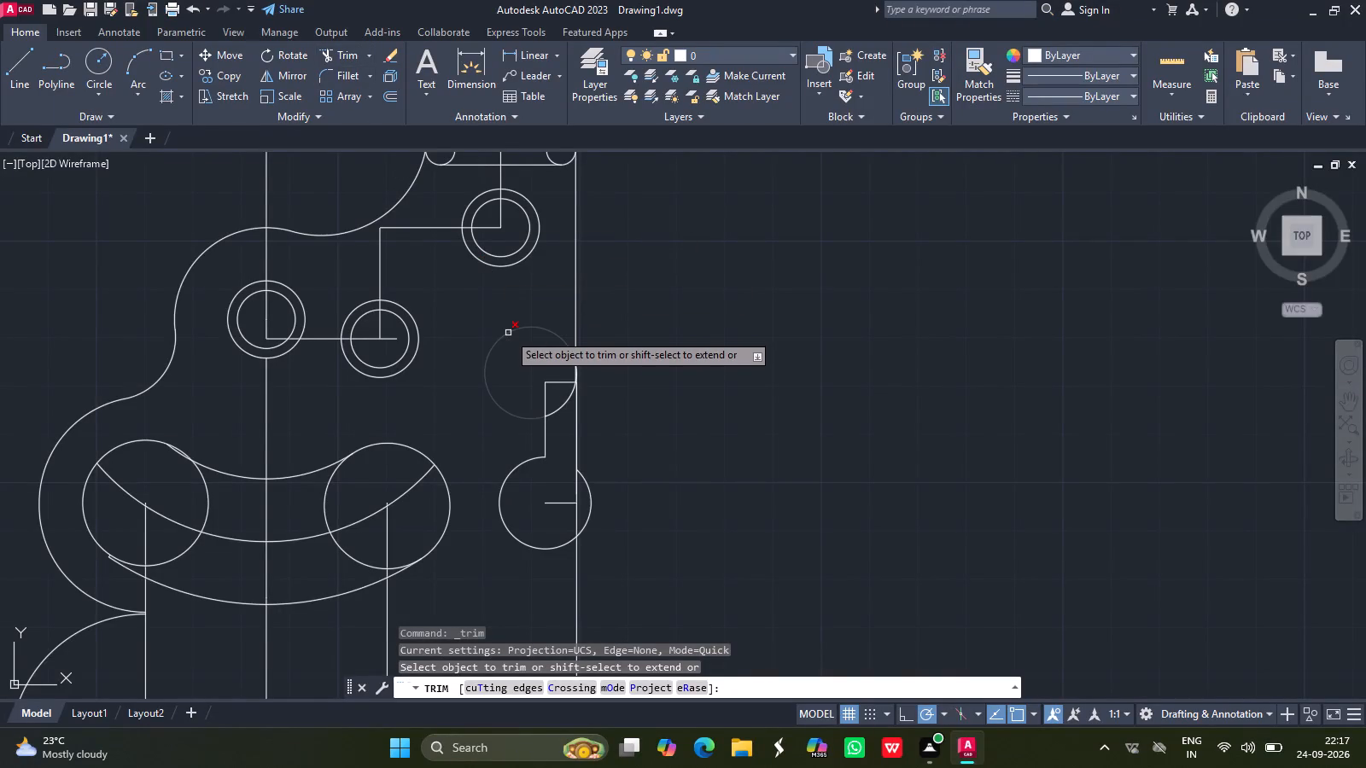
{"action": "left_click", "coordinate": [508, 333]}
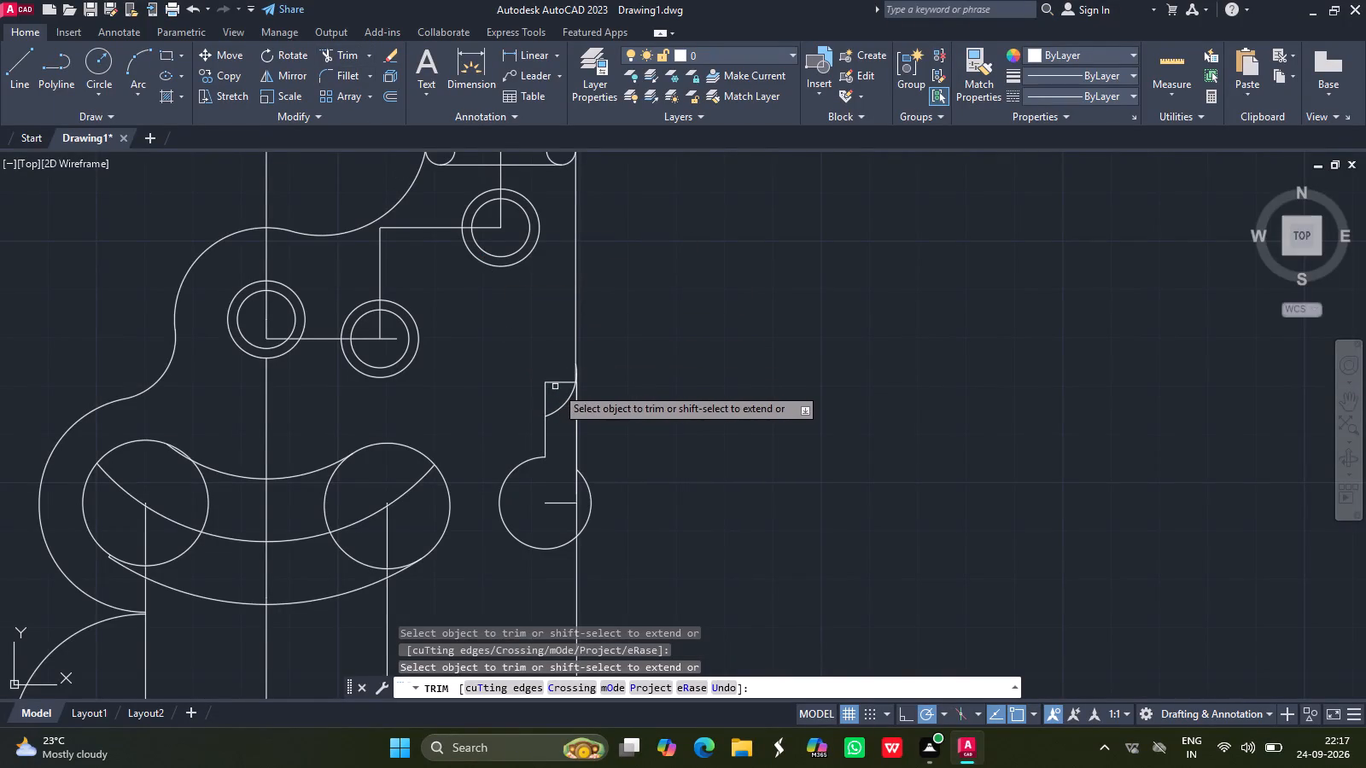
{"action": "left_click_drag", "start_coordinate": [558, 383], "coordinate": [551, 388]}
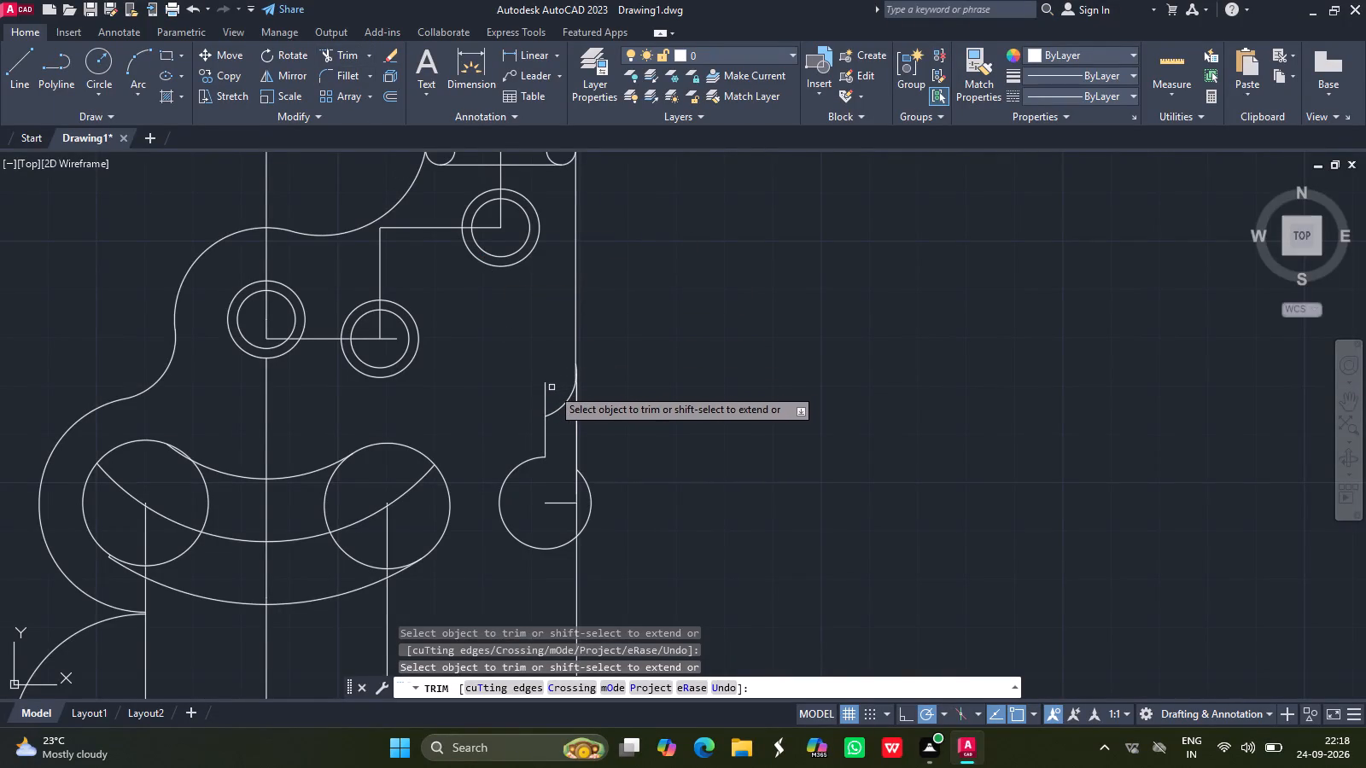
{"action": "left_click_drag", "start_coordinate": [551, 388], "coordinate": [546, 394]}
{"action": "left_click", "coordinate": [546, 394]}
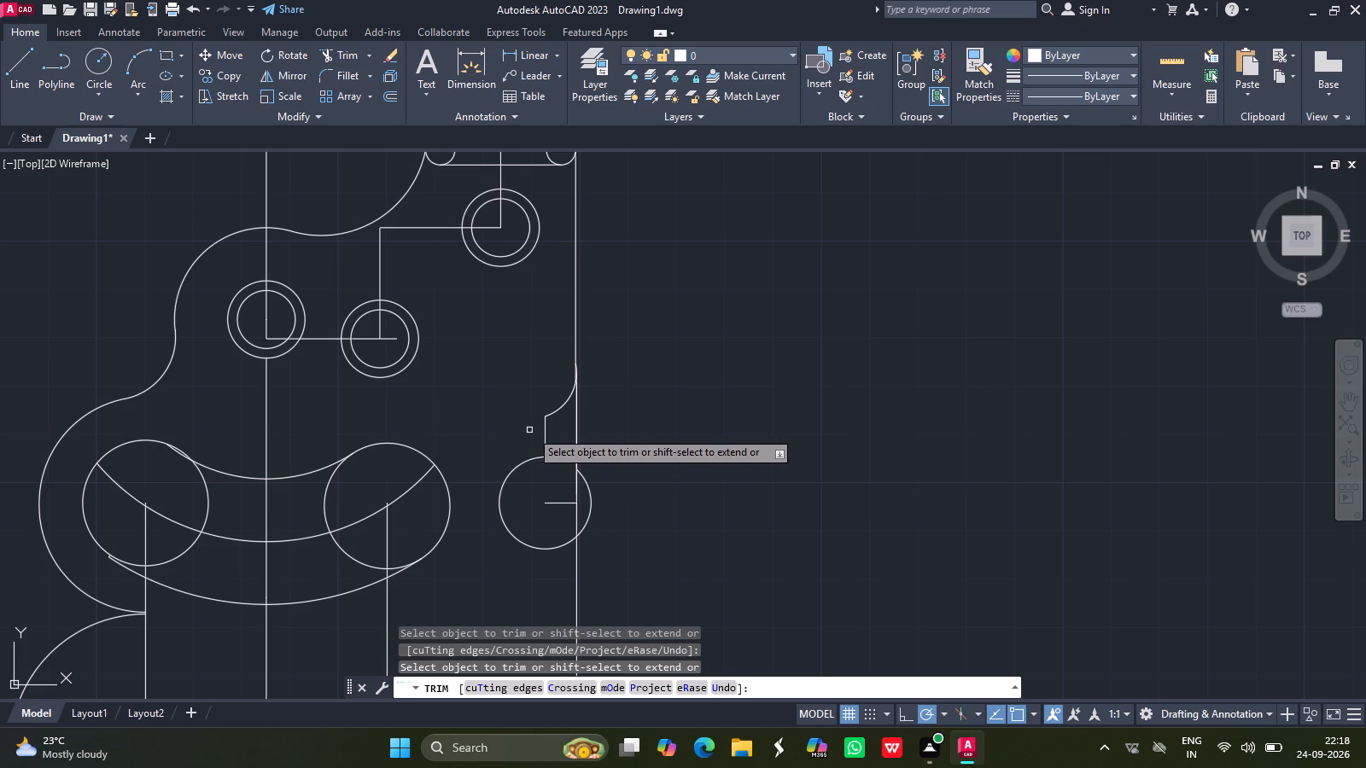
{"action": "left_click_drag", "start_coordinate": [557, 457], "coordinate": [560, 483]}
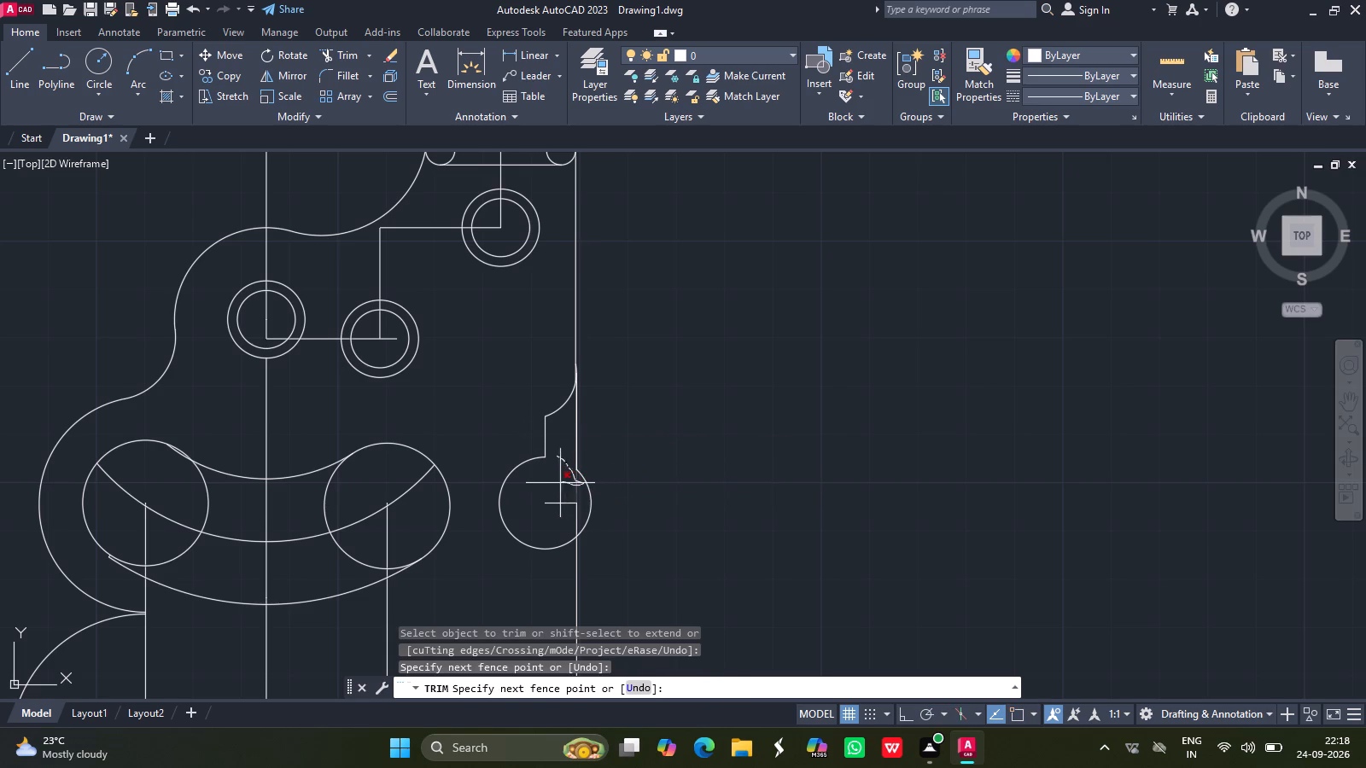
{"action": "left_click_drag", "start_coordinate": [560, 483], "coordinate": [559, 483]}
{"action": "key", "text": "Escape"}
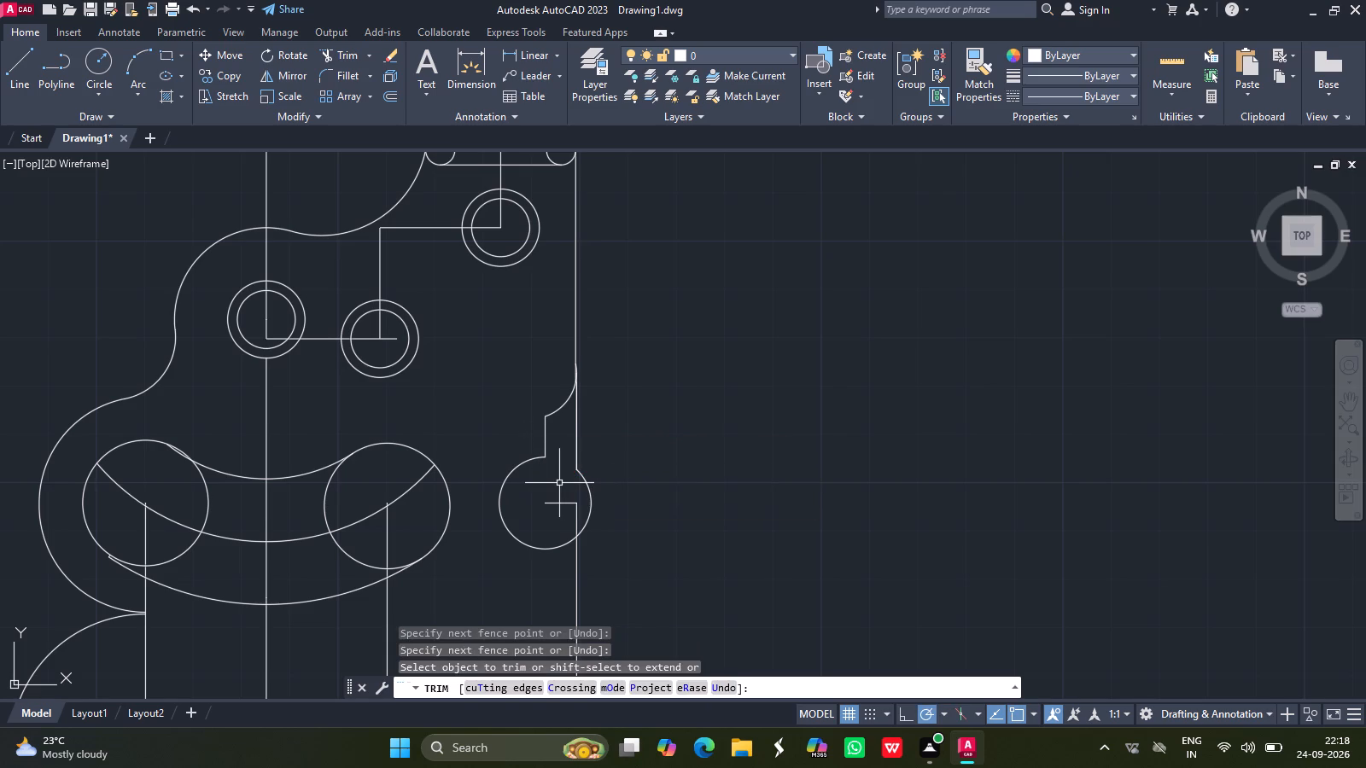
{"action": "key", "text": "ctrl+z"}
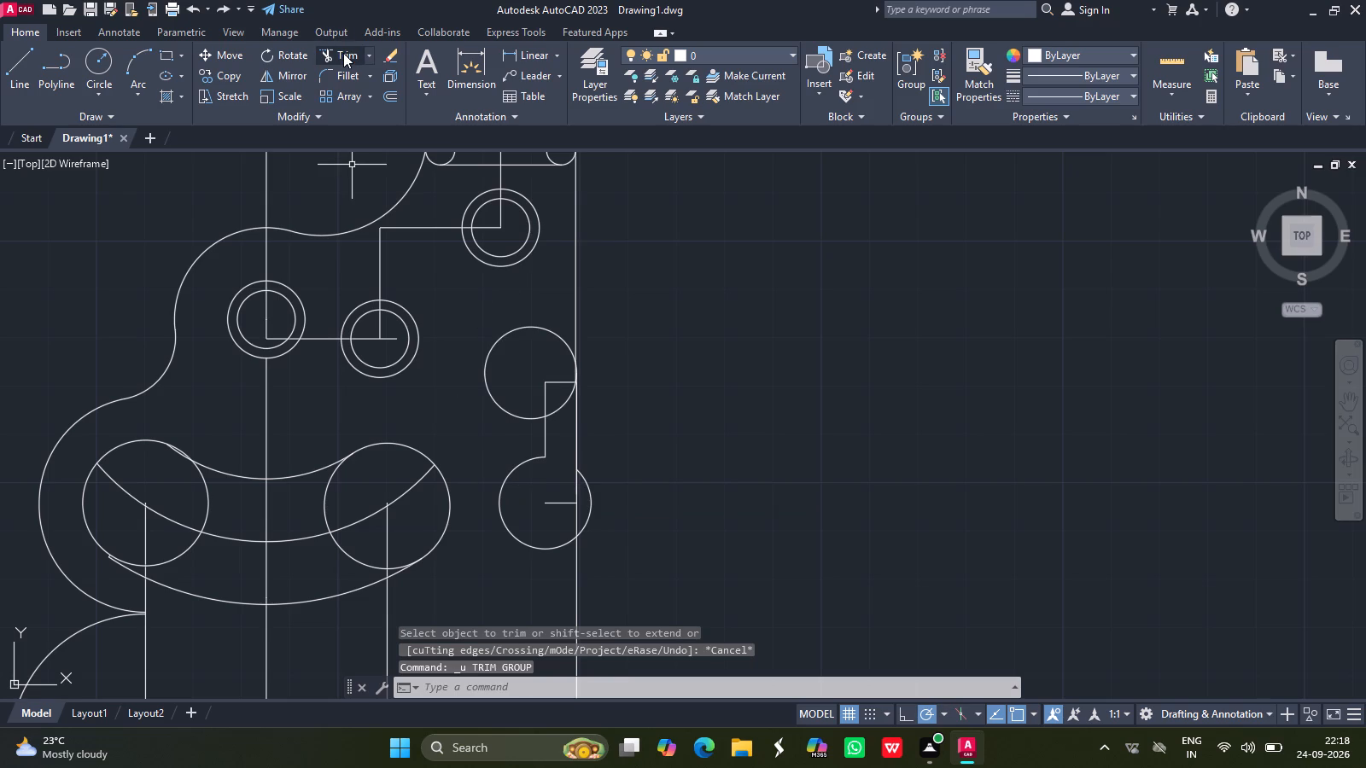
Trim the upper small circle at the right edge to its lower-right arc, removing the stub lines and the lower circle's part outside the edge.
{"action": "left_click", "coordinate": [343, 53]}
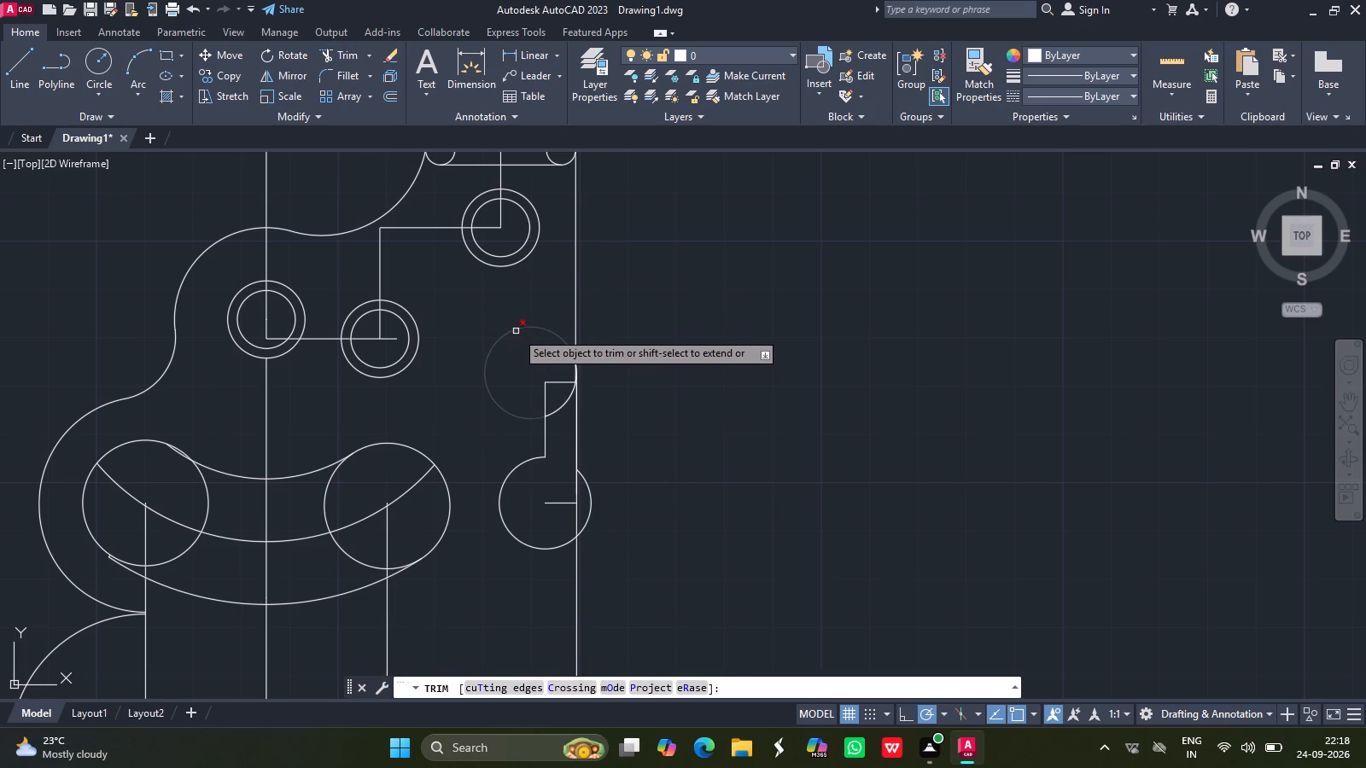
{"action": "left_click", "coordinate": [517, 330]}
{"action": "left_click_drag", "start_coordinate": [554, 381], "coordinate": [546, 393]}
{"action": "left_click", "coordinate": [546, 393]}
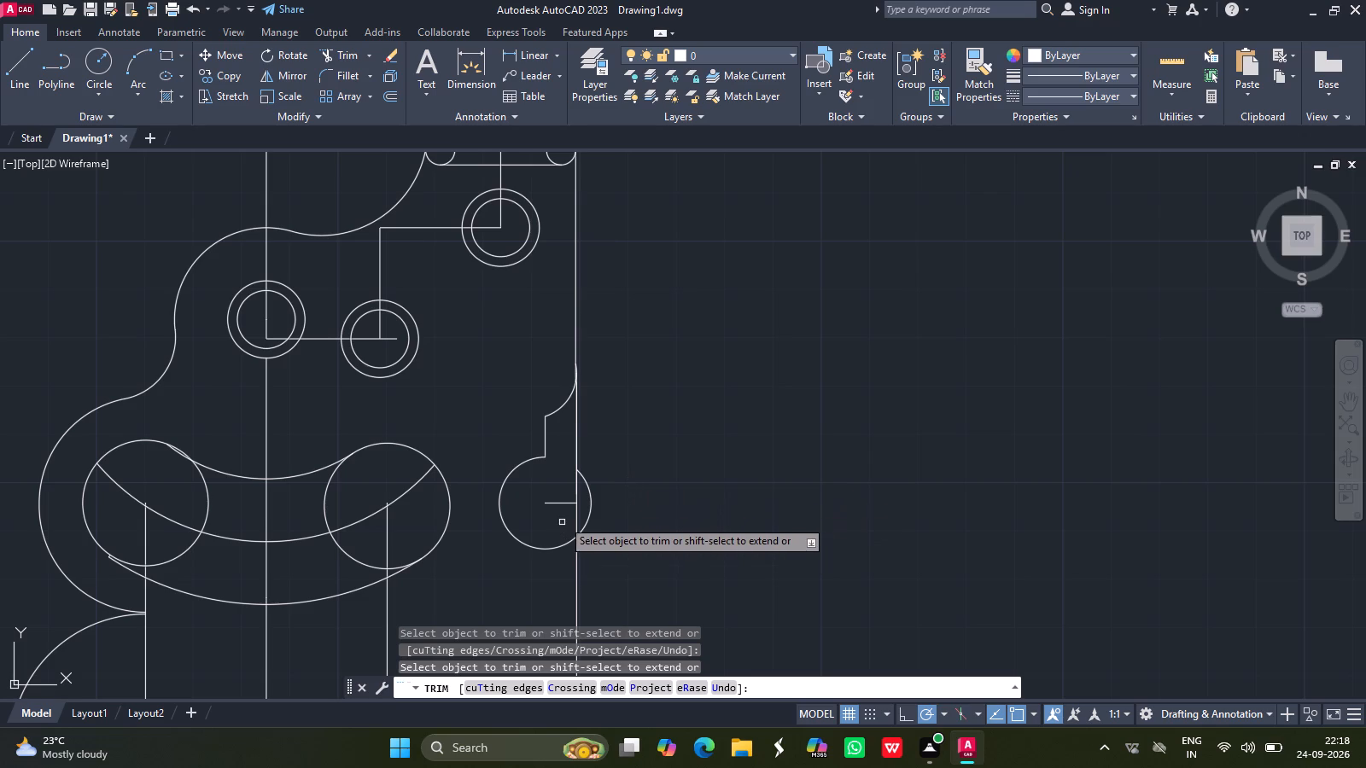
{"action": "left_click_drag", "start_coordinate": [564, 501], "coordinate": [588, 509]}
{"action": "left_click", "coordinate": [588, 509]}
{"action": "key", "text": "Return"}
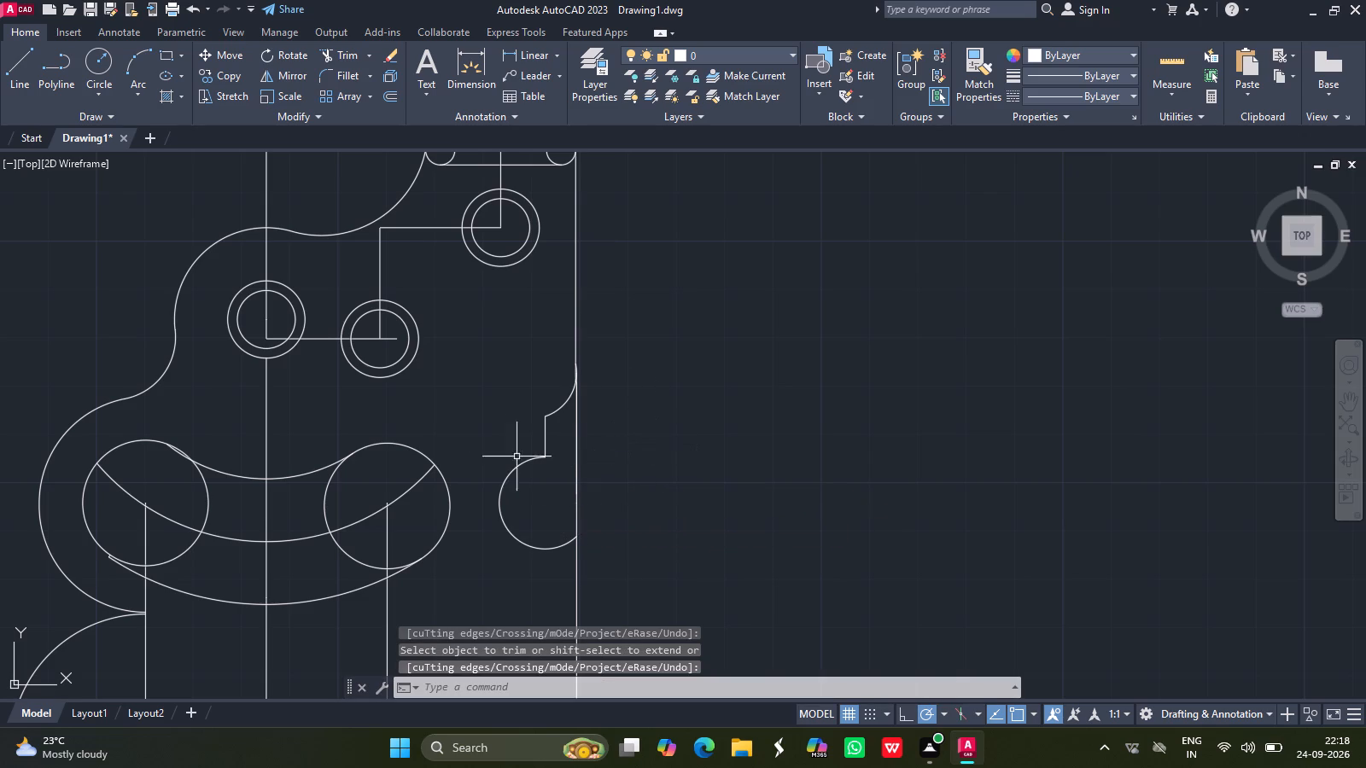
Draw a circle of radius 28 centred on the upper end of the right vertical line, inside the curved slot's right end circle.
{"action": "left_click", "coordinate": [1351, 406]}
{"action": "left_click_drag", "start_coordinate": [469, 389], "coordinate": [464, 374]}
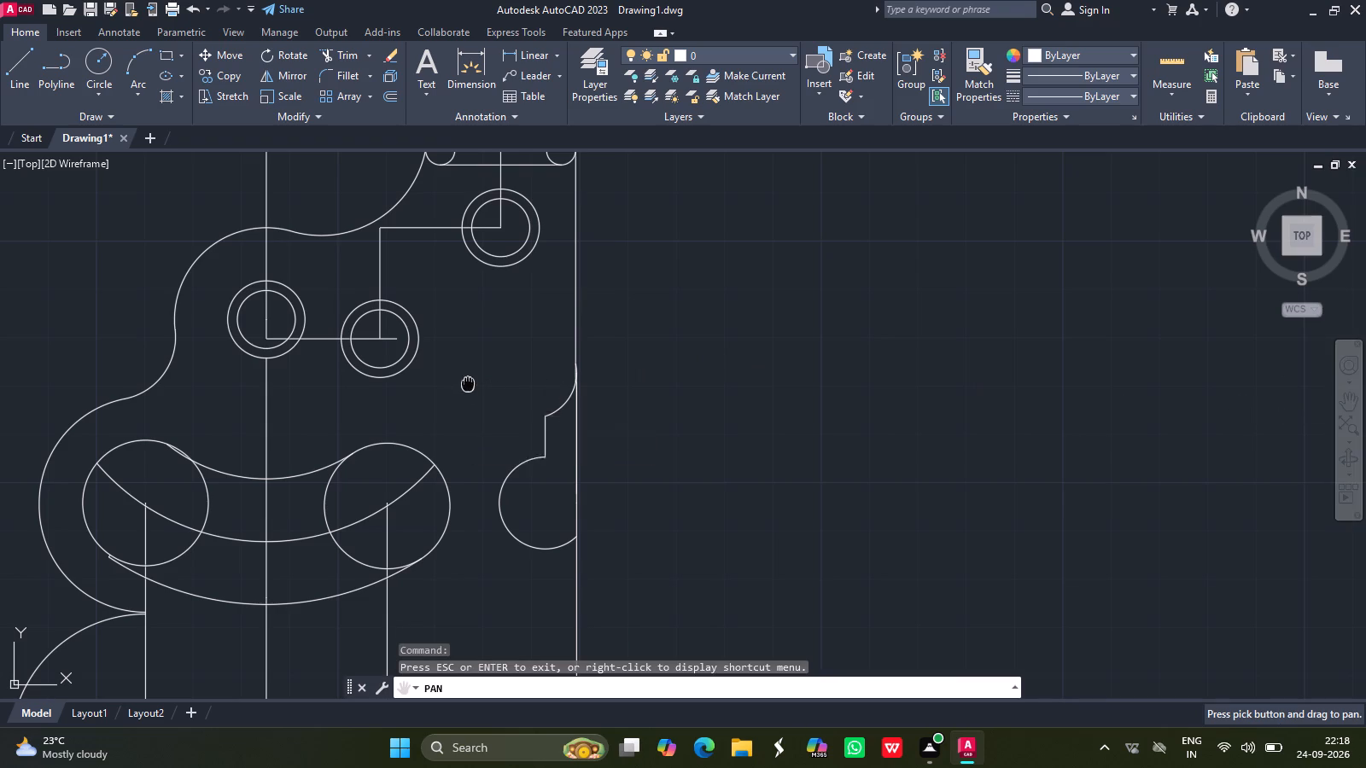
{"action": "left_click_drag", "start_coordinate": [464, 374], "coordinate": [454, 301]}
{"action": "key", "text": "Escape"}
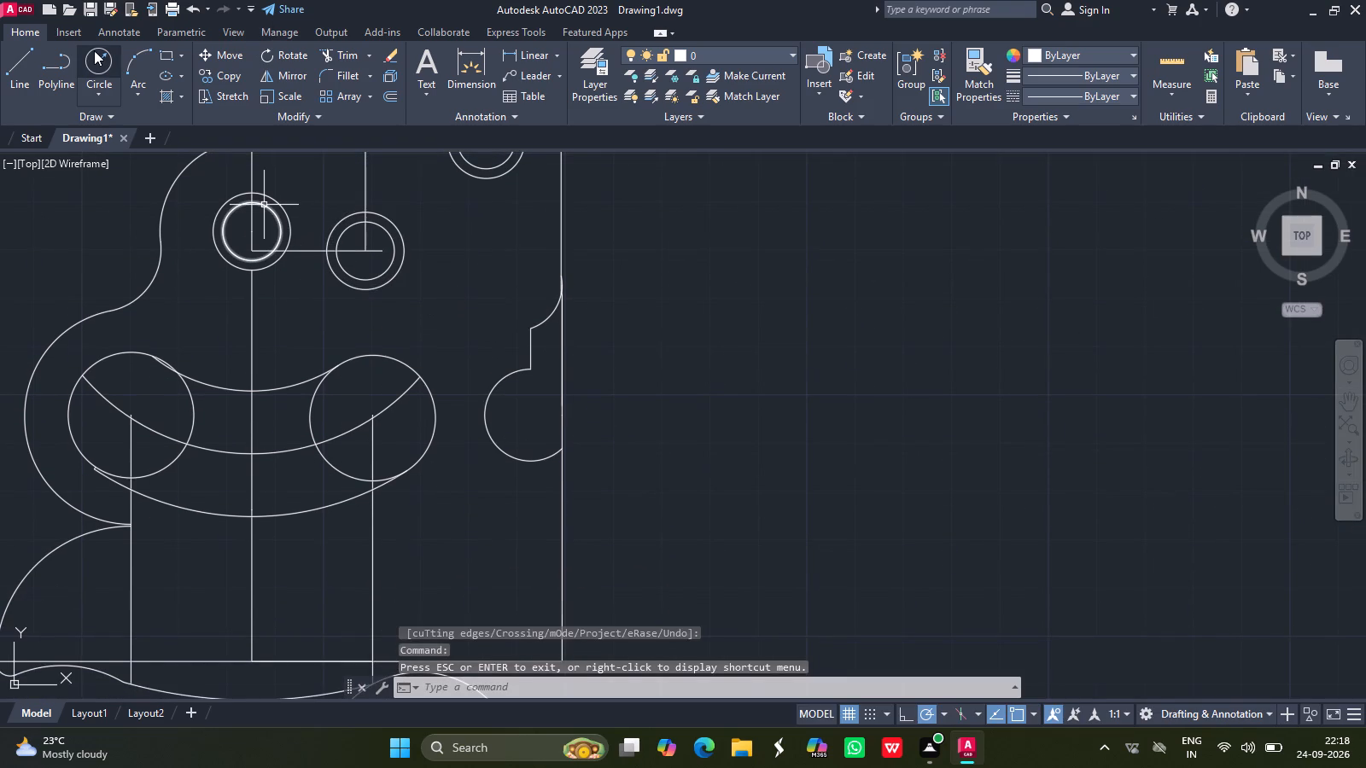
{"action": "left_click", "coordinate": [101, 55]}
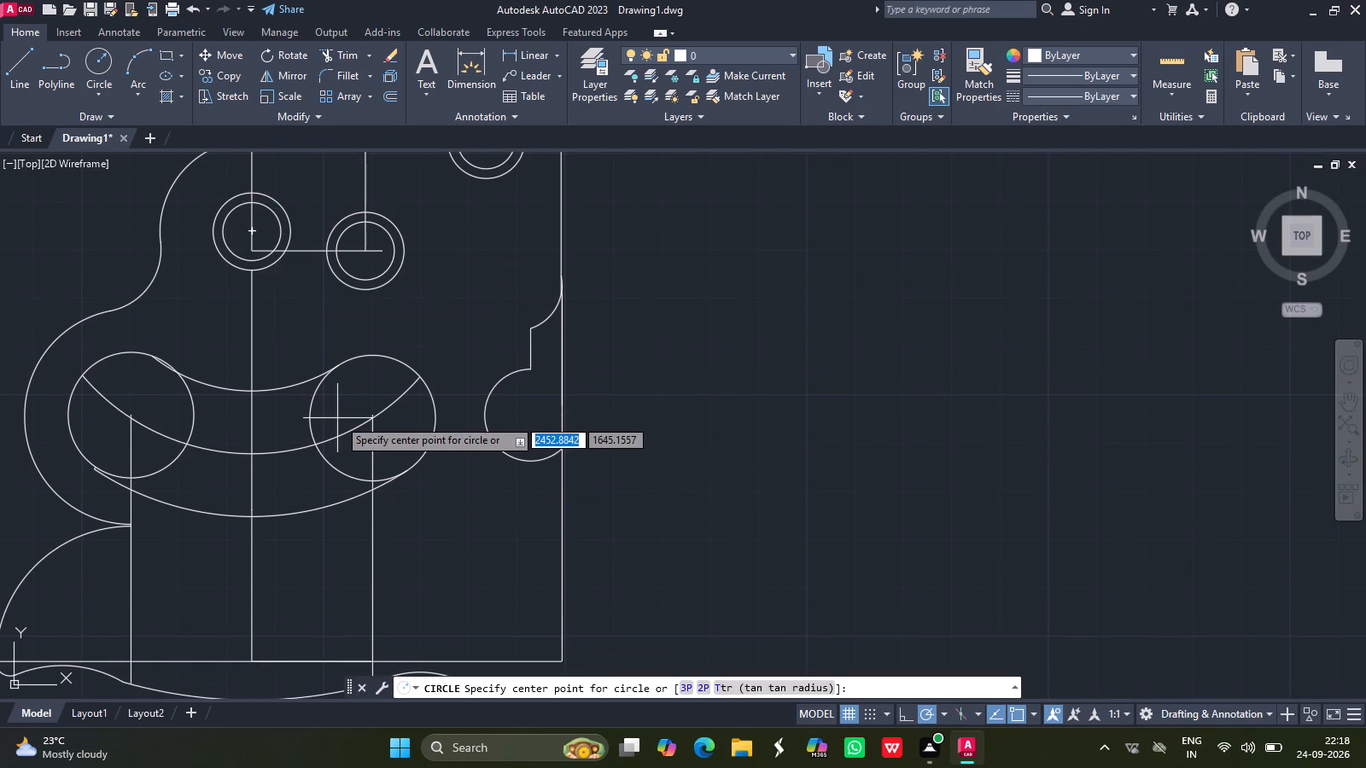
{"action": "left_click_drag", "start_coordinate": [370, 415], "coordinate": [347, 352]}
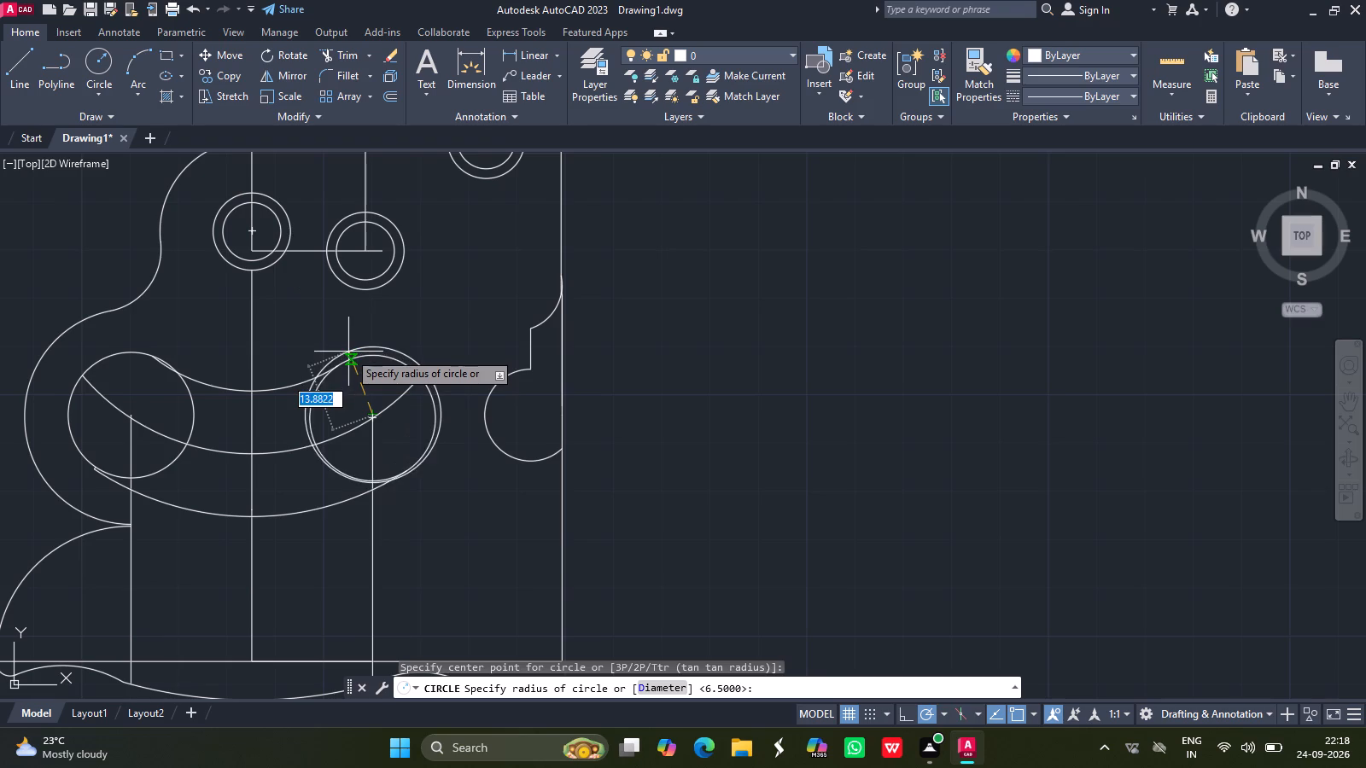
{"action": "left_click_drag", "start_coordinate": [347, 352], "coordinate": [347, 350]}
{"action": "key", "text": "2"}
{"action": "key", "text": "8"}
{"action": "key", "text": "Return"}
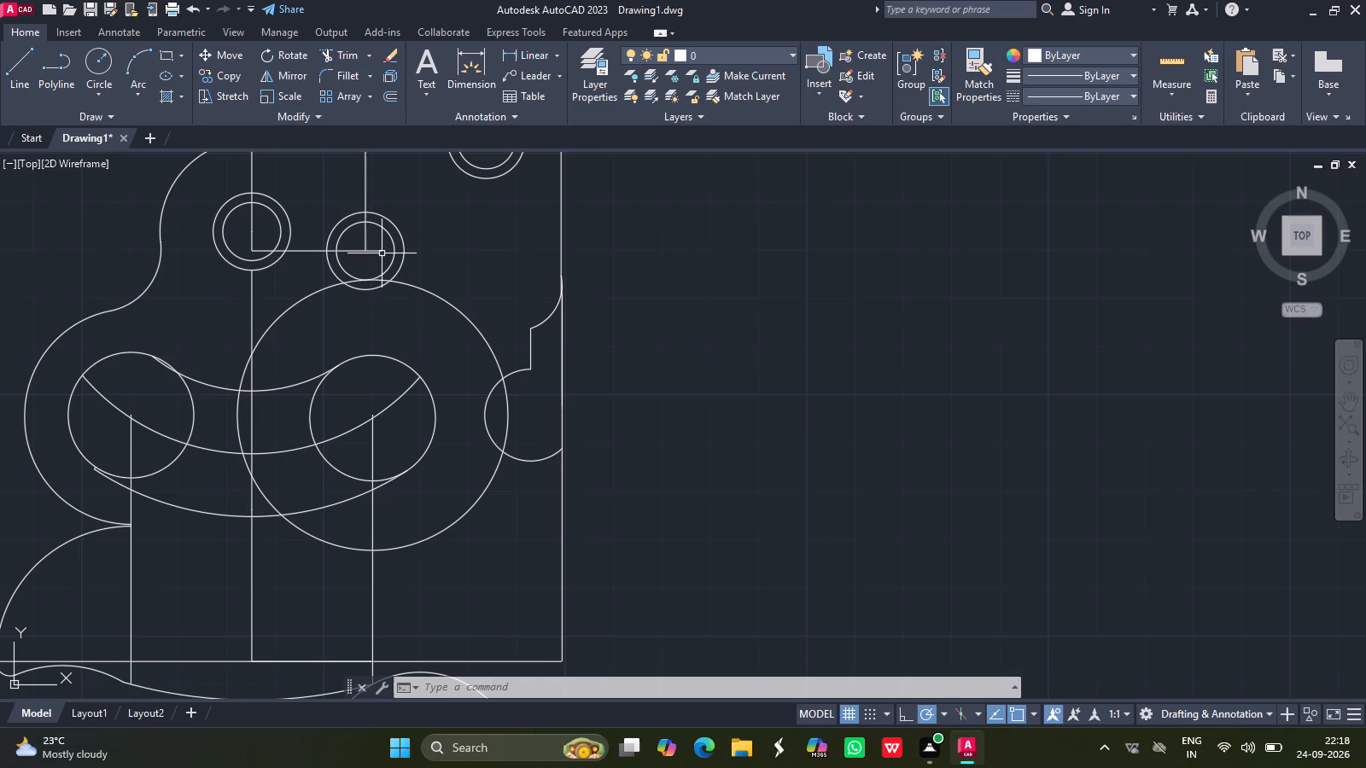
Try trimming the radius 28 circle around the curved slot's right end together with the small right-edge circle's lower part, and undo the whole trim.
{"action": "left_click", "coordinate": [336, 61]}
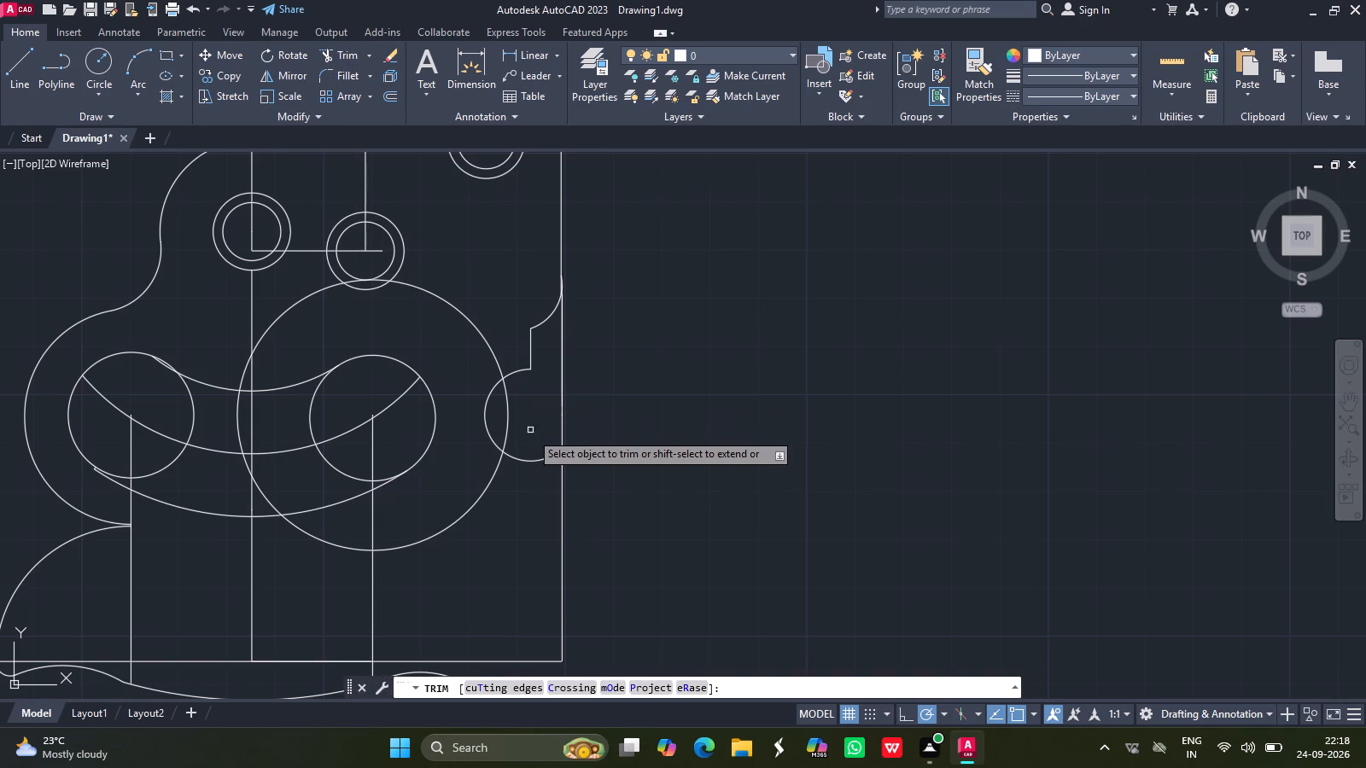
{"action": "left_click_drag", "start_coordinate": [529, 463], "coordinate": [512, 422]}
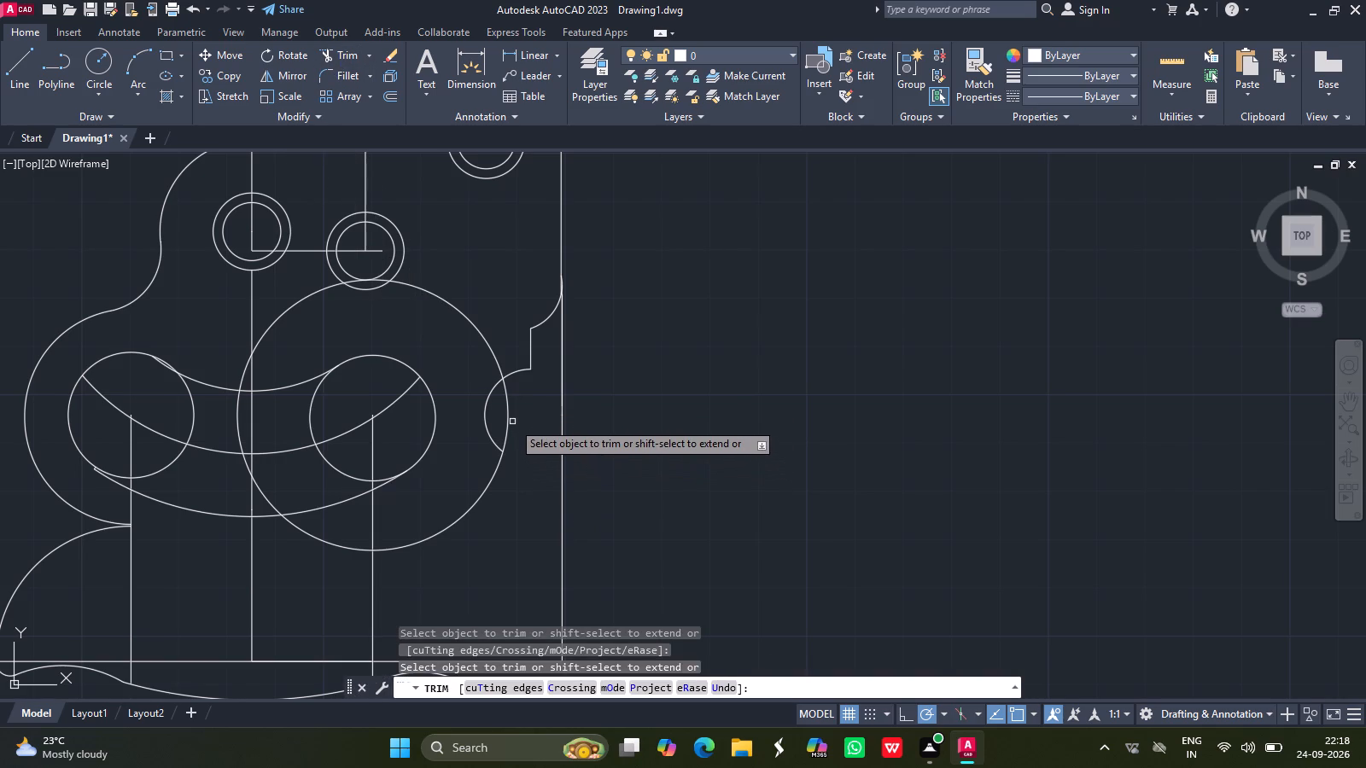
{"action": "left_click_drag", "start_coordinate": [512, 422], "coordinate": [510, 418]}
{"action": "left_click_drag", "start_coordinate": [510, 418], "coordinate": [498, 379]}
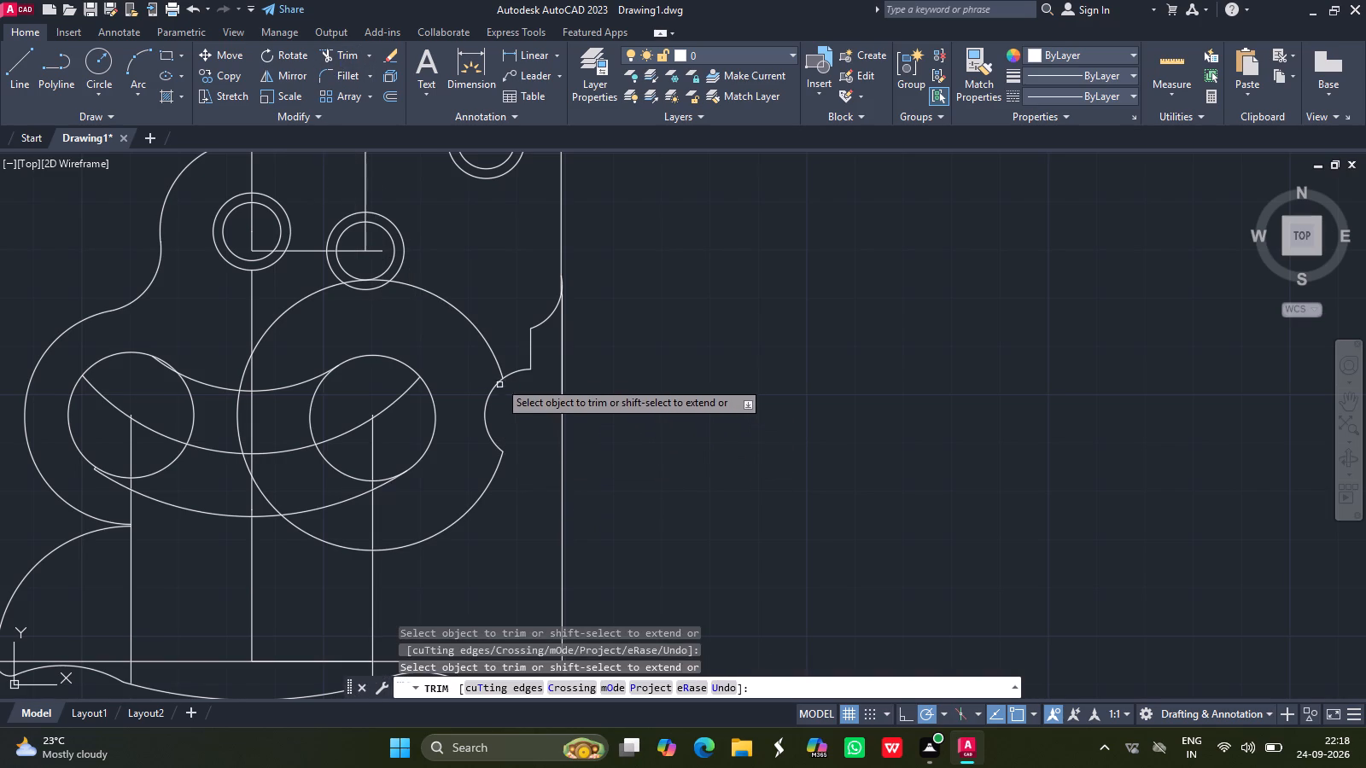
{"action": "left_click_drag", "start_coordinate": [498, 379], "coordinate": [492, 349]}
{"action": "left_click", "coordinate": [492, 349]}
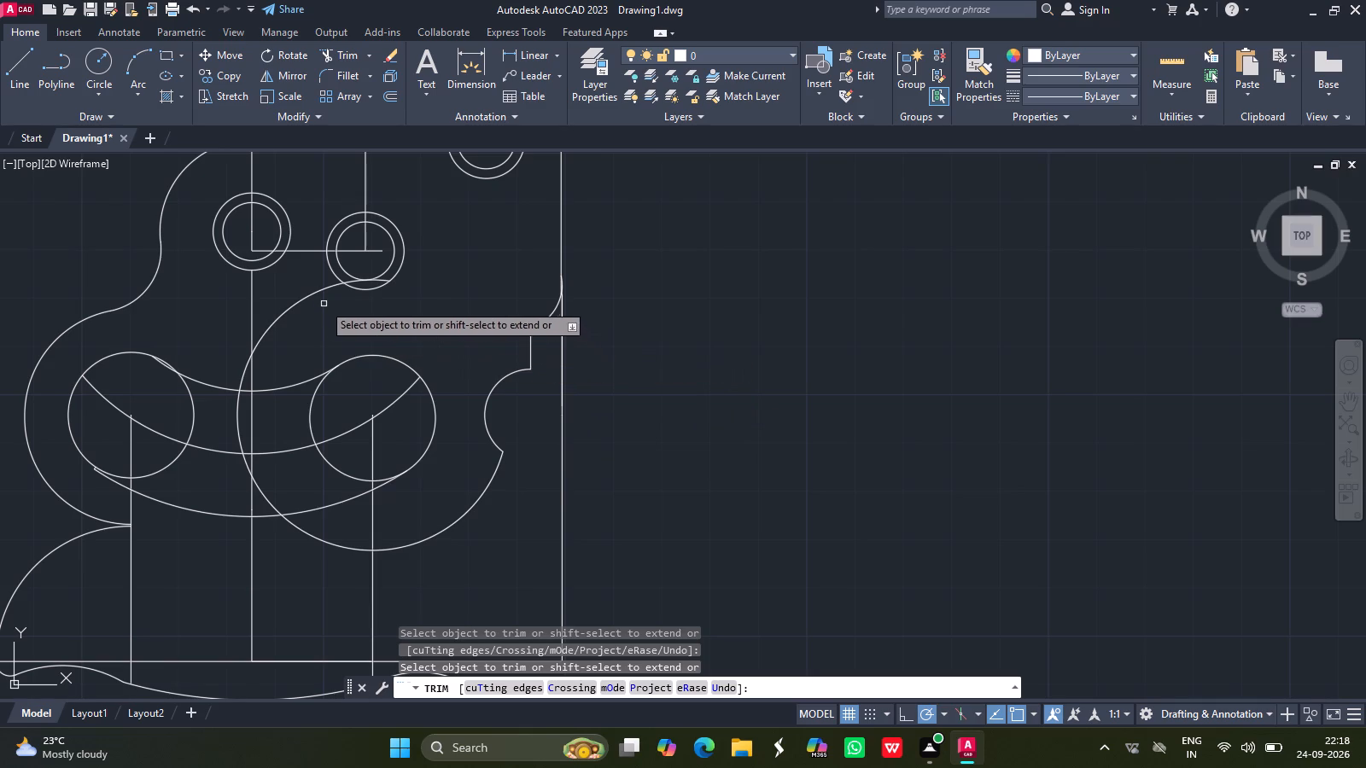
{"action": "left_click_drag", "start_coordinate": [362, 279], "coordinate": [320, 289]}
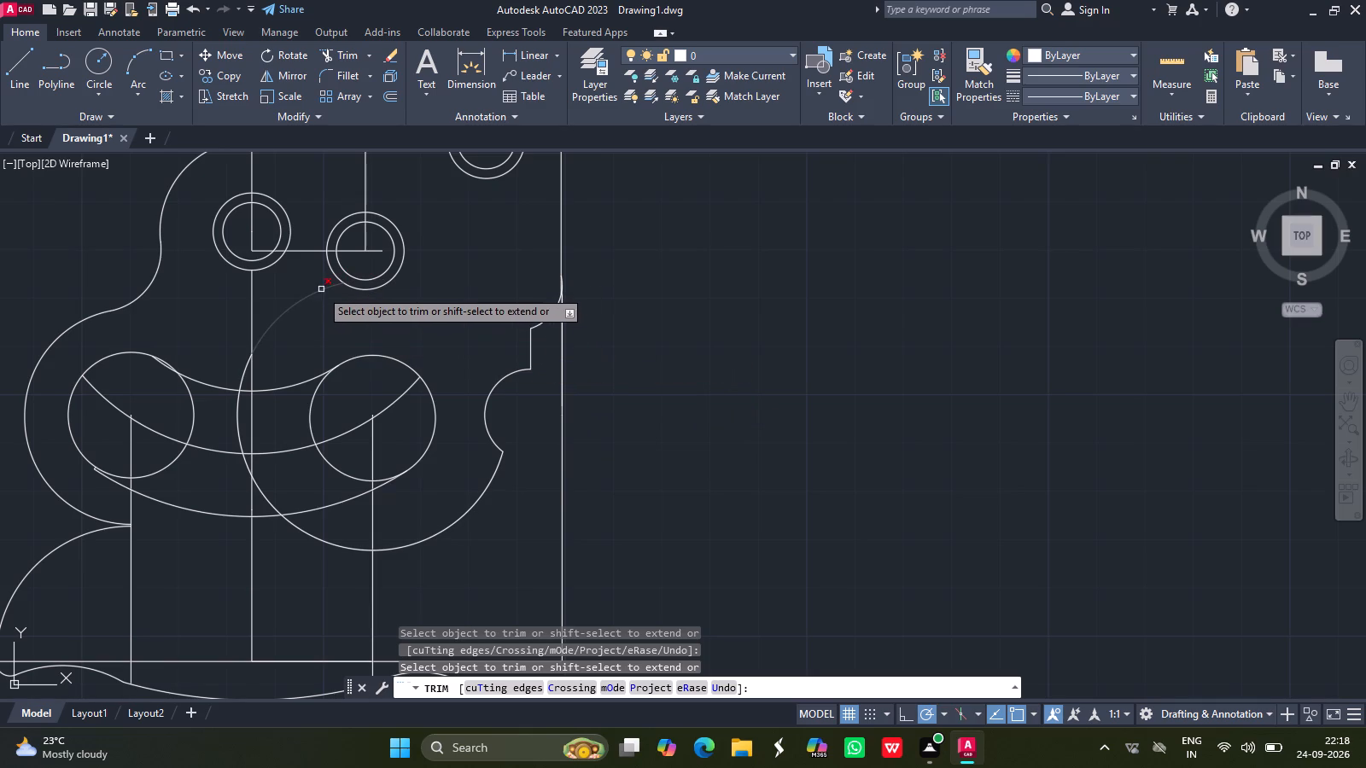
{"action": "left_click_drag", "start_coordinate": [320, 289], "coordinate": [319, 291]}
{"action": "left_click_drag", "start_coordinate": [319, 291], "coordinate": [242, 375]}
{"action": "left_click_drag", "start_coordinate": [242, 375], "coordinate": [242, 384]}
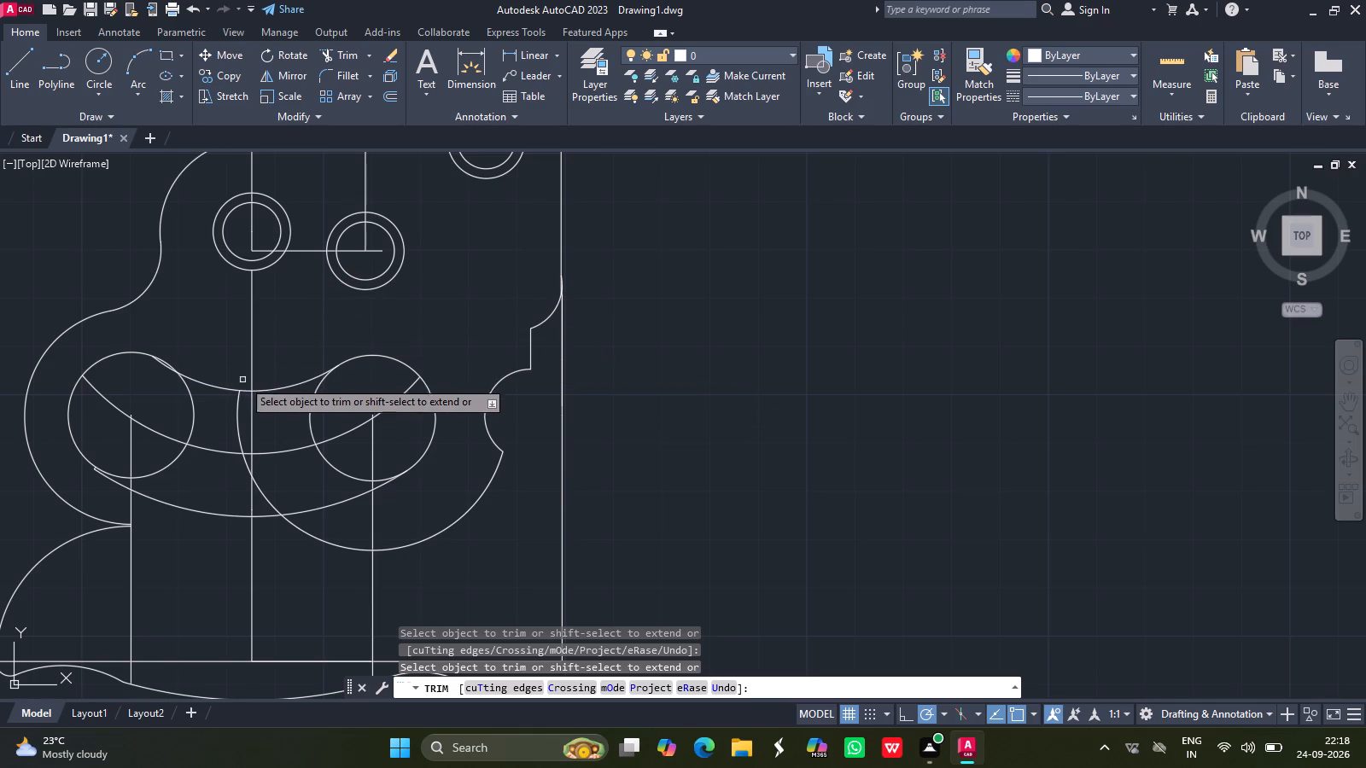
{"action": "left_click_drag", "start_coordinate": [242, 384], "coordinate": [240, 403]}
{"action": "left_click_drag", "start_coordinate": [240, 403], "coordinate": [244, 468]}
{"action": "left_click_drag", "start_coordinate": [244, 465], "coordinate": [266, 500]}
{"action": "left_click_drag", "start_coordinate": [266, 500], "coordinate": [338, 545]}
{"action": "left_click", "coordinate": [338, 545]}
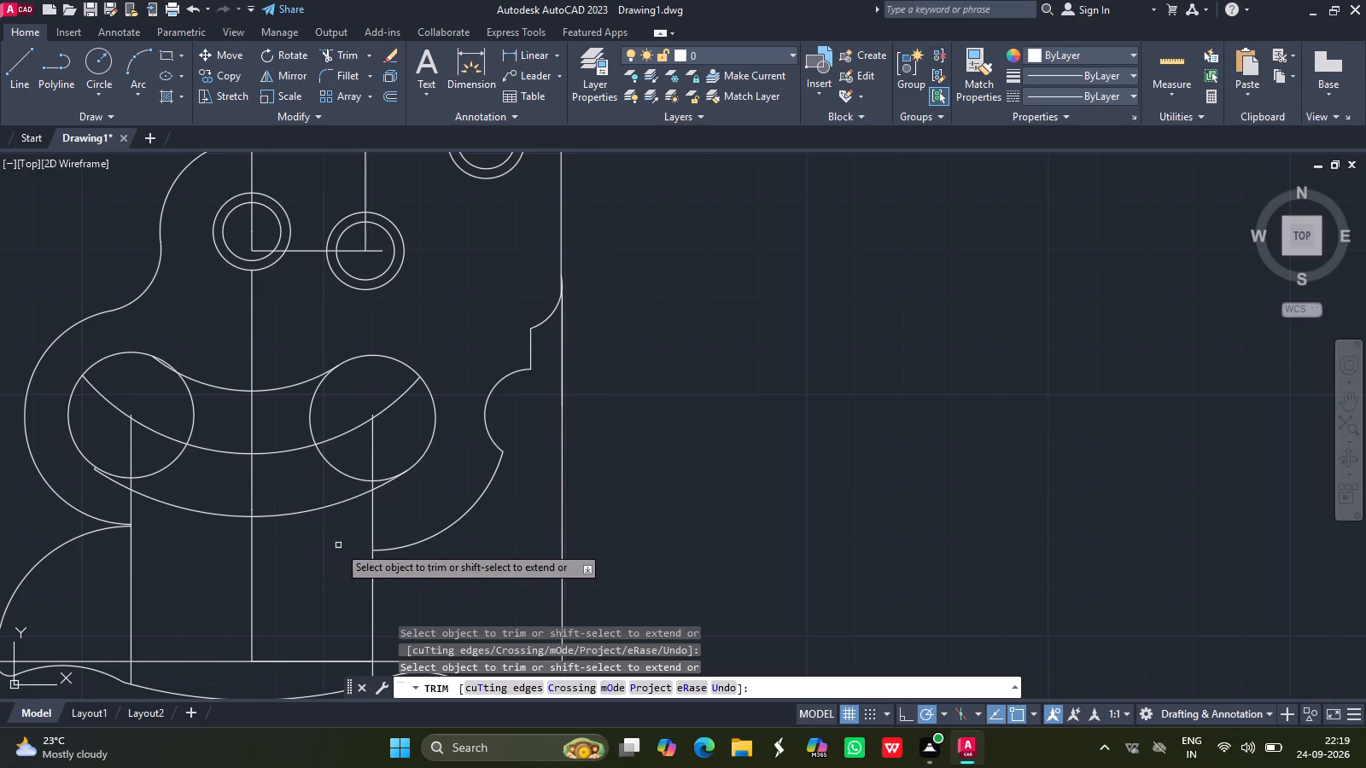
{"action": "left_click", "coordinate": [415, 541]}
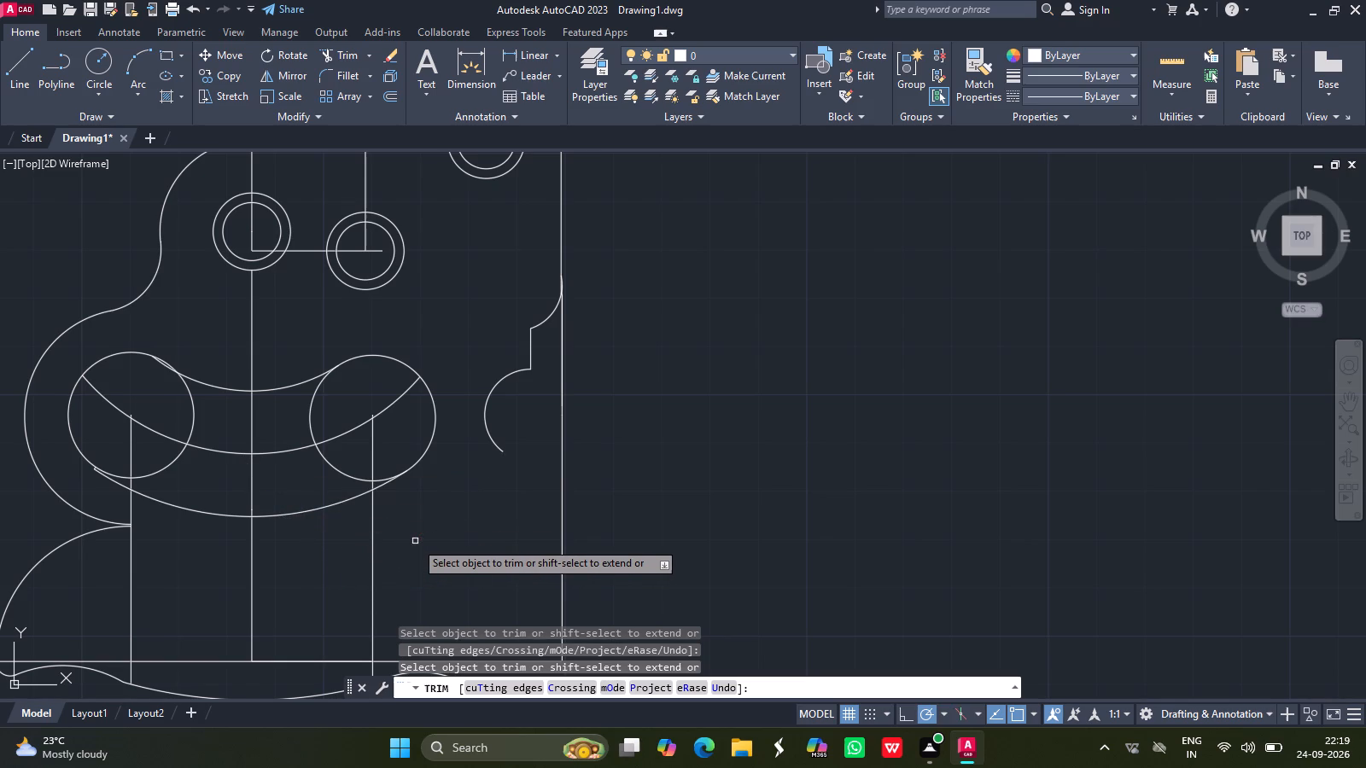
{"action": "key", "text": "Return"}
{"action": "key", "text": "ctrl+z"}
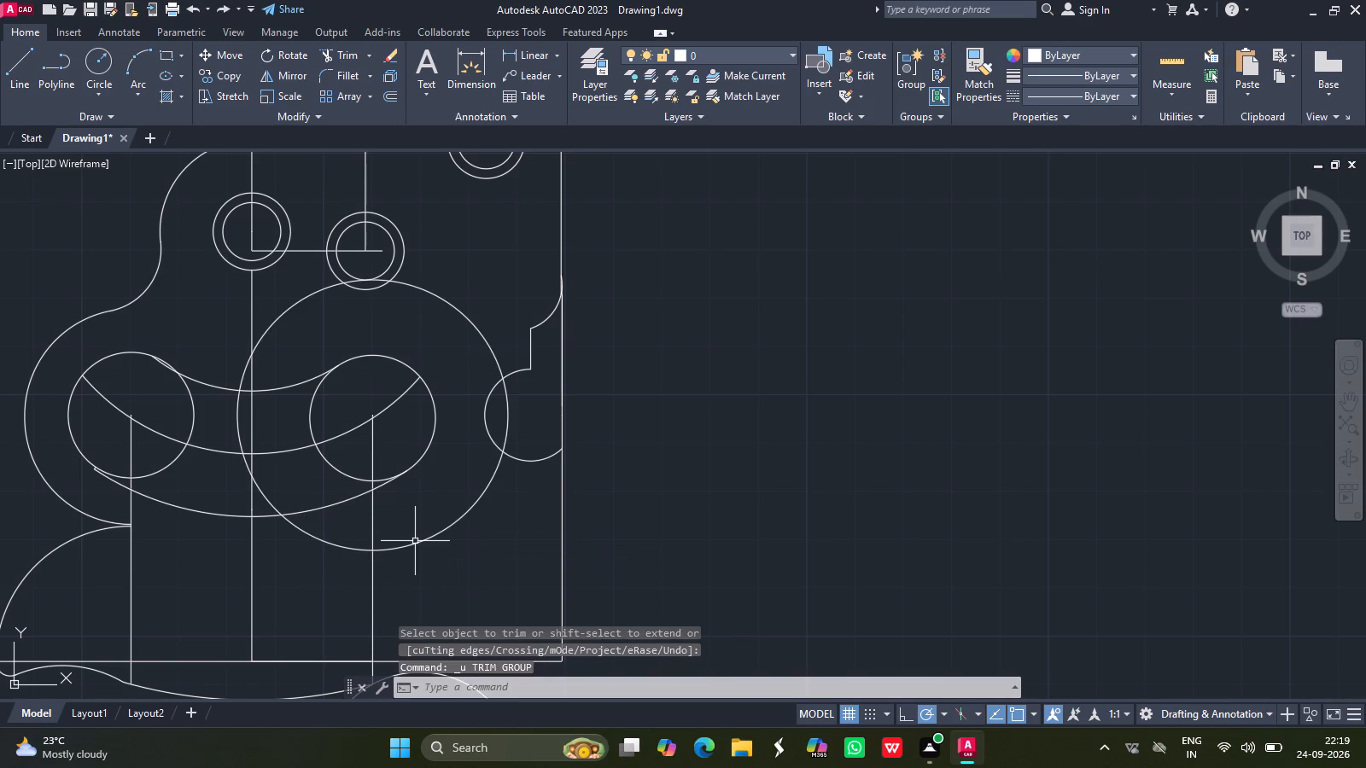
Trim the radius 28 circle to its lower-right arc between the right vertical line and the small circle at the right edge.
{"action": "left_click", "coordinate": [330, 62]}
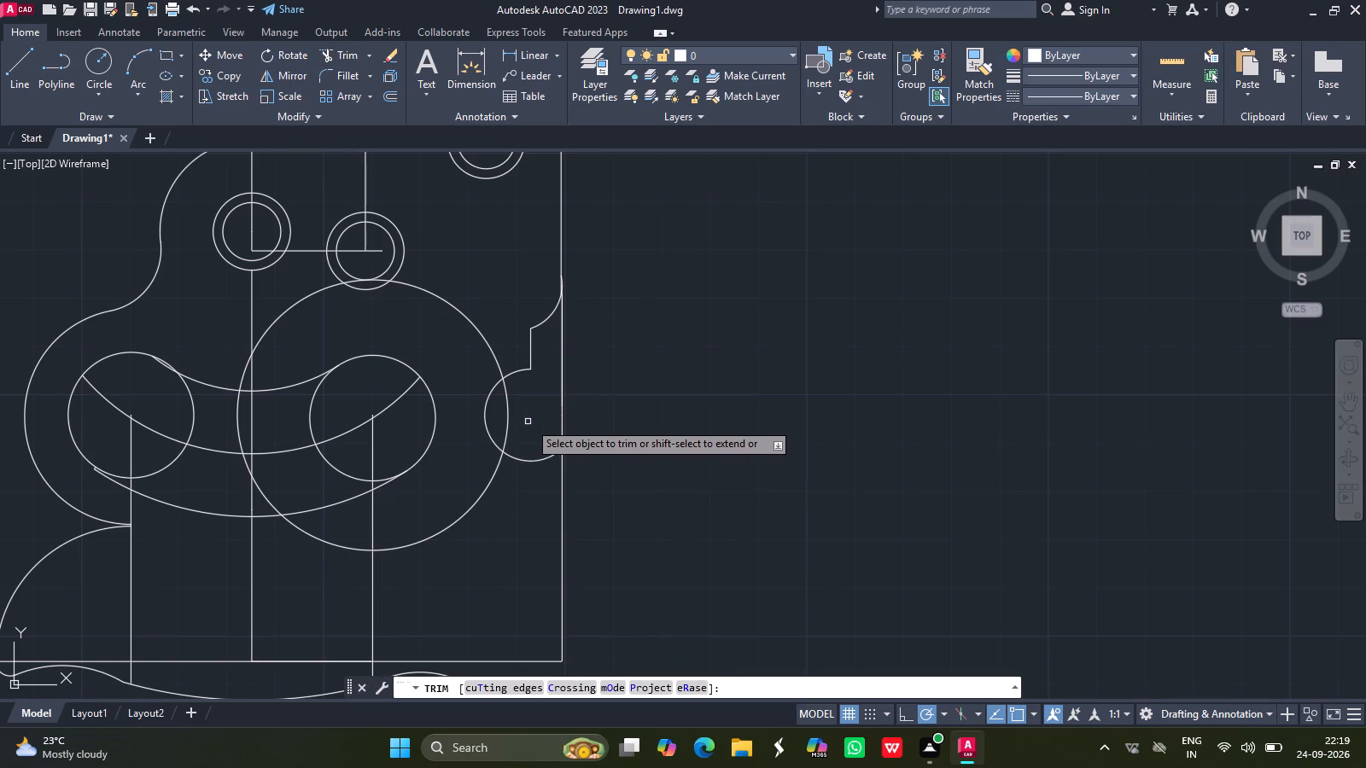
{"action": "left_click_drag", "start_coordinate": [507, 415], "coordinate": [505, 359]}
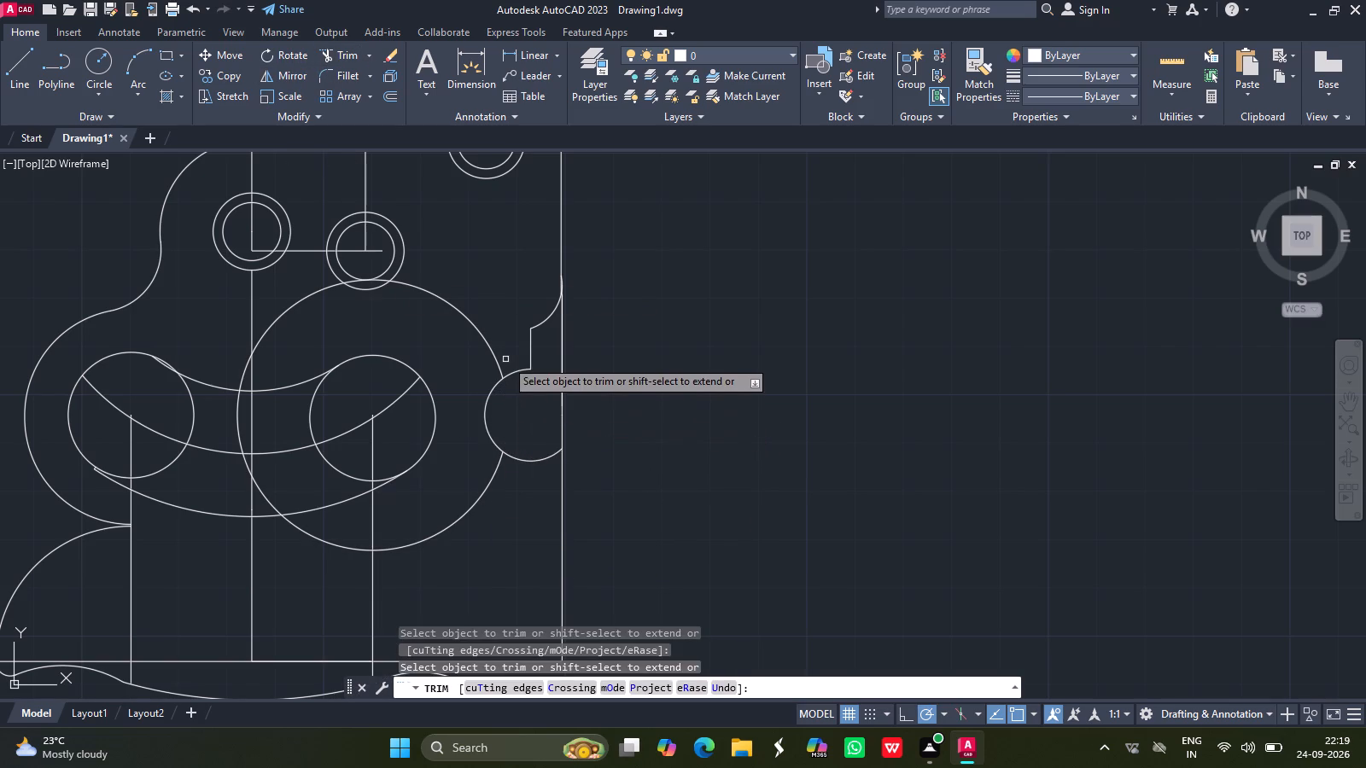
{"action": "left_click_drag", "start_coordinate": [505, 359], "coordinate": [499, 361]}
{"action": "left_click_drag", "start_coordinate": [499, 361], "coordinate": [378, 278]}
{"action": "left_click_drag", "start_coordinate": [378, 278], "coordinate": [324, 289]}
{"action": "left_click", "coordinate": [324, 289]}
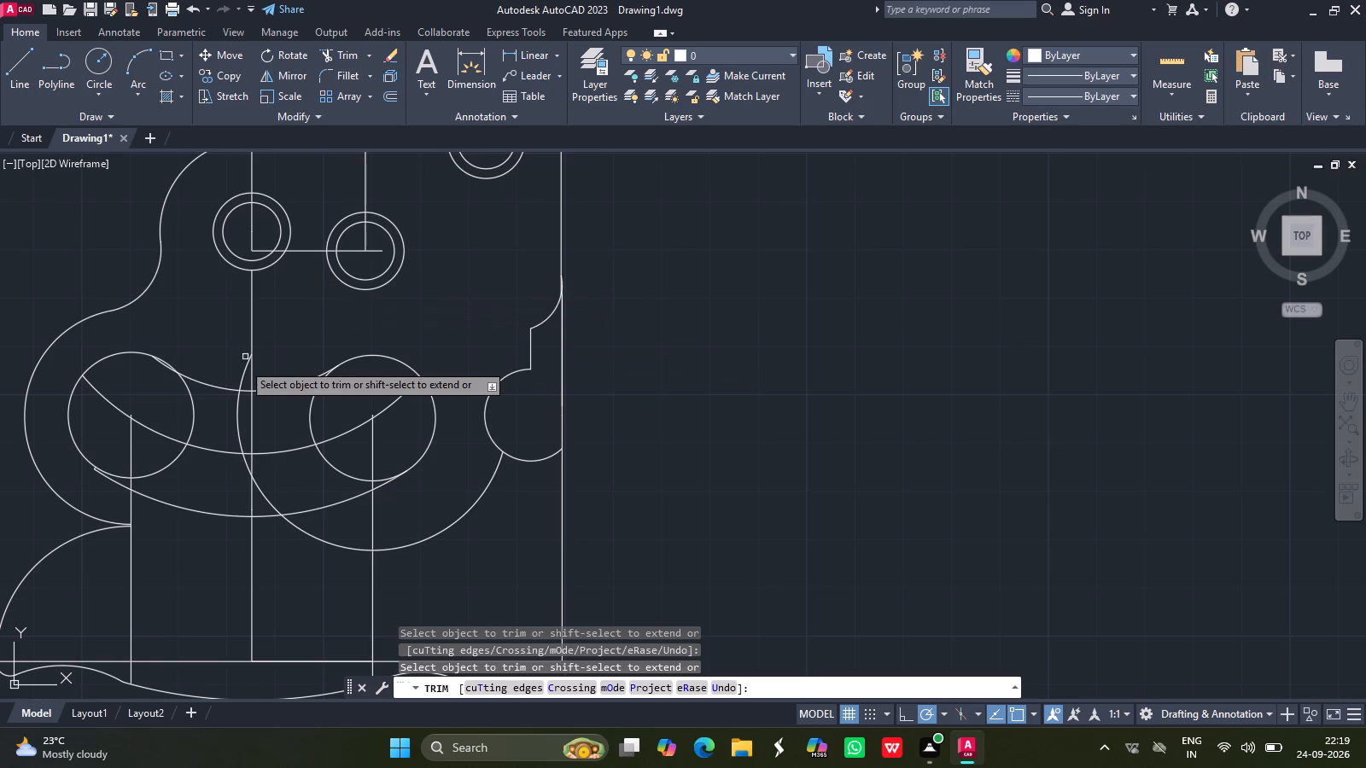
{"action": "left_click_drag", "start_coordinate": [245, 370], "coordinate": [236, 408]}
{"action": "left_click_drag", "start_coordinate": [236, 408], "coordinate": [240, 462]}
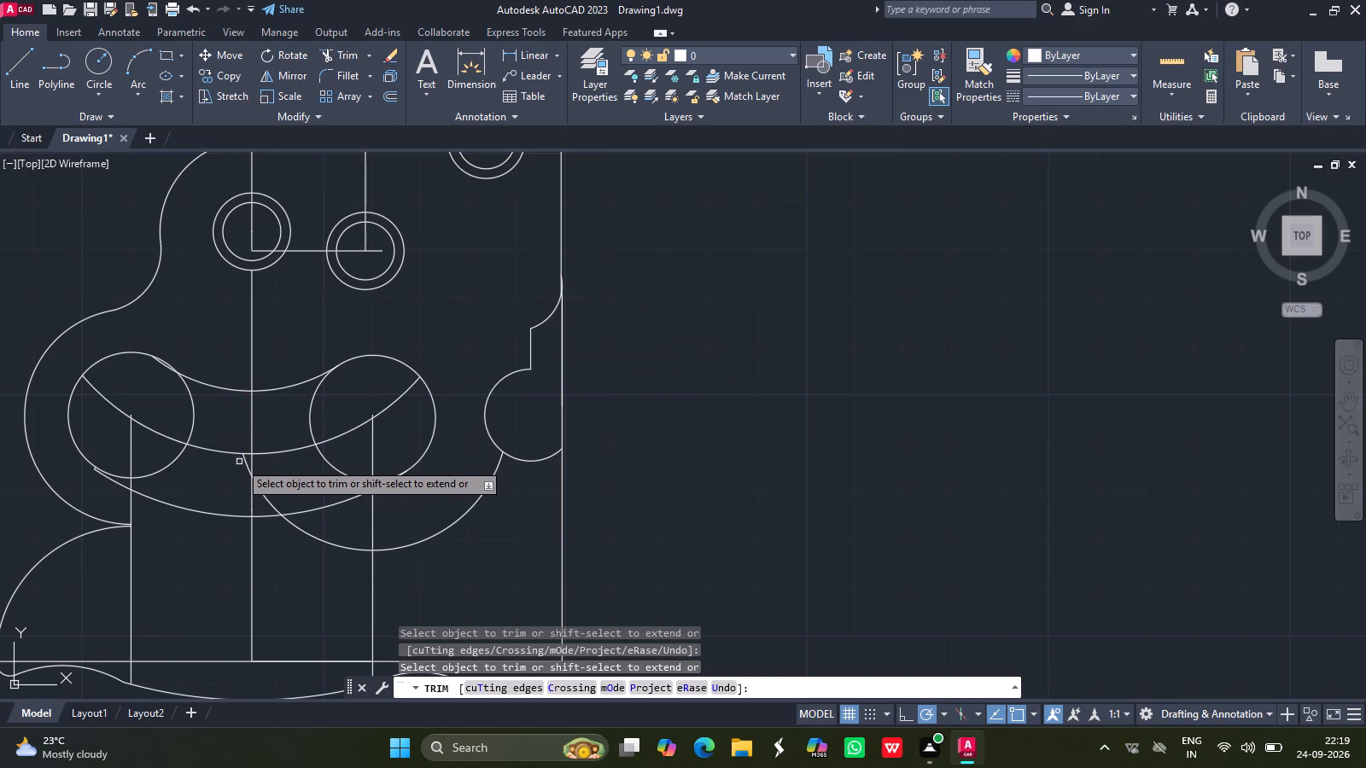
{"action": "left_click_drag", "start_coordinate": [240, 462], "coordinate": [247, 464]}
{"action": "left_click_drag", "start_coordinate": [247, 464], "coordinate": [269, 498]}
{"action": "left_click", "coordinate": [269, 498]}
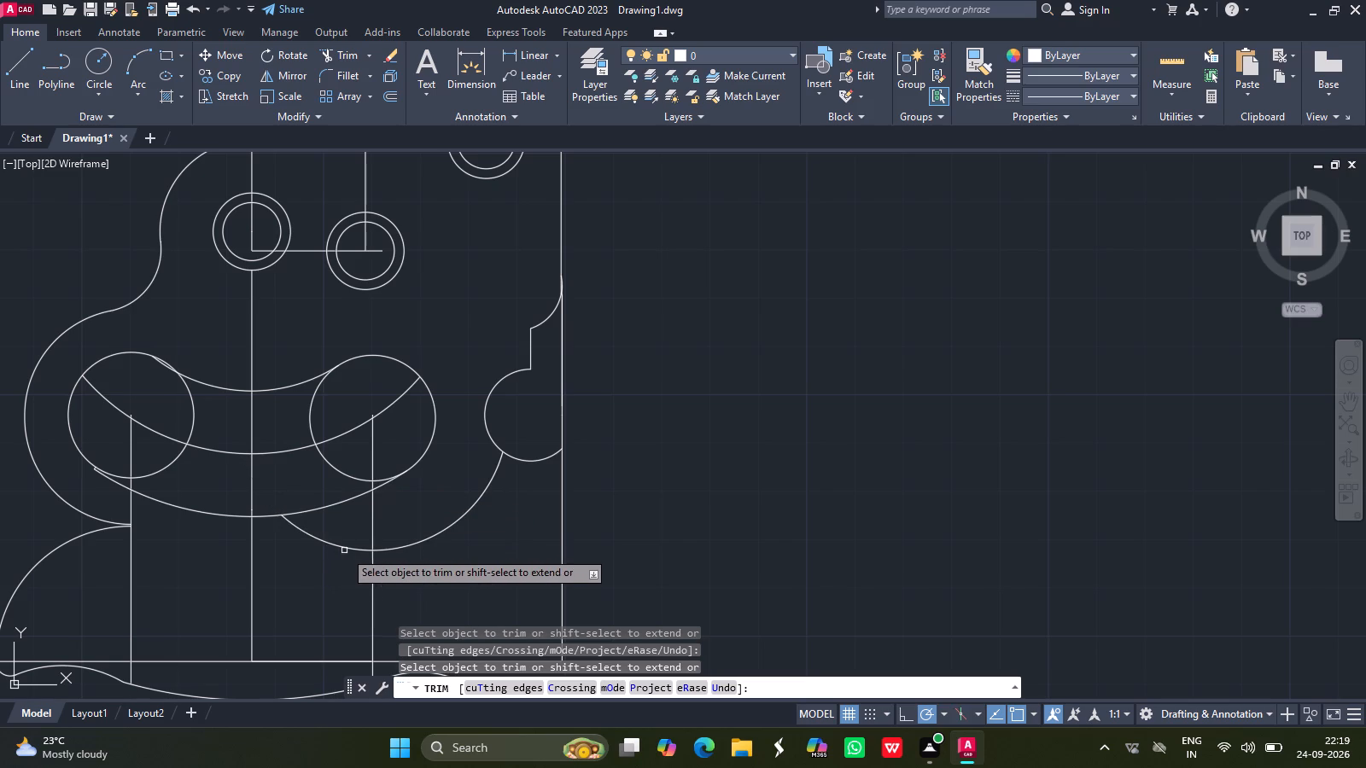
{"action": "left_click", "coordinate": [351, 549]}
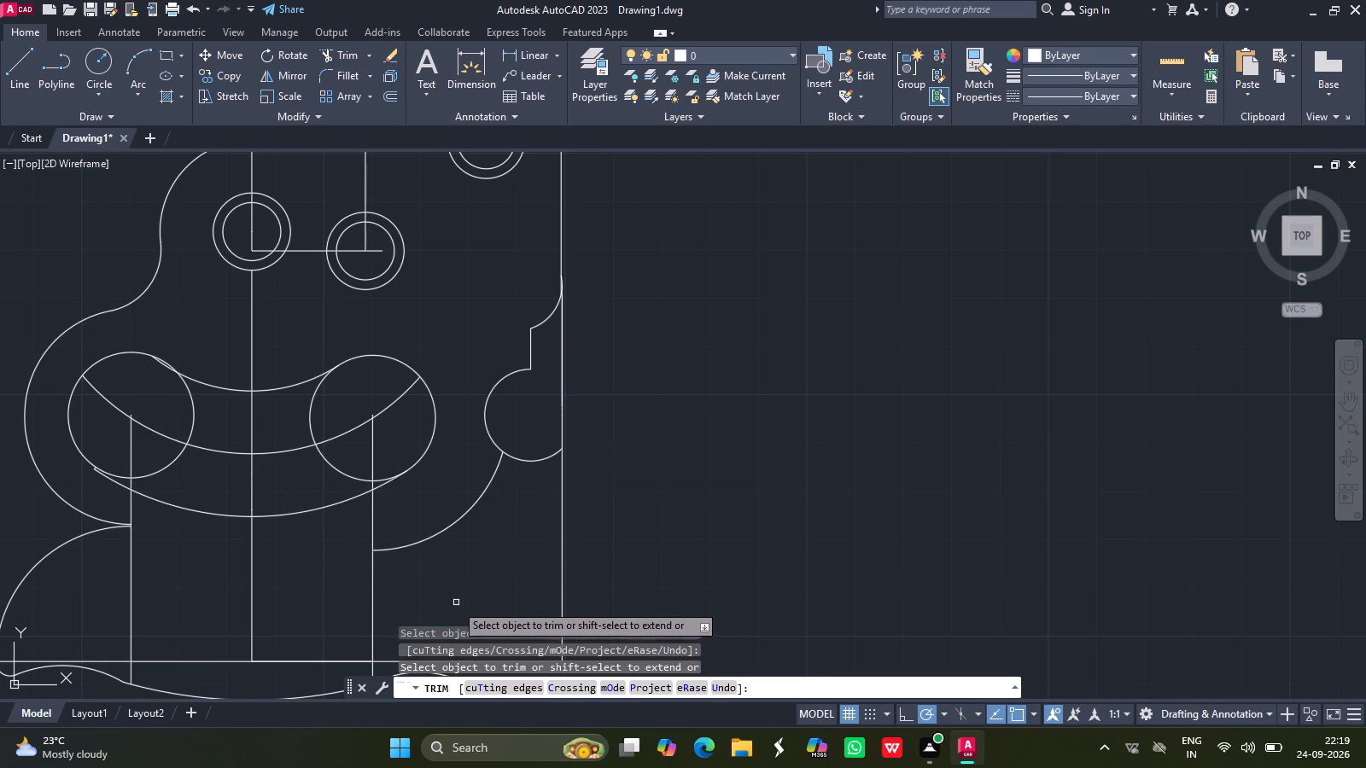
{"action": "key", "text": "Escape"}
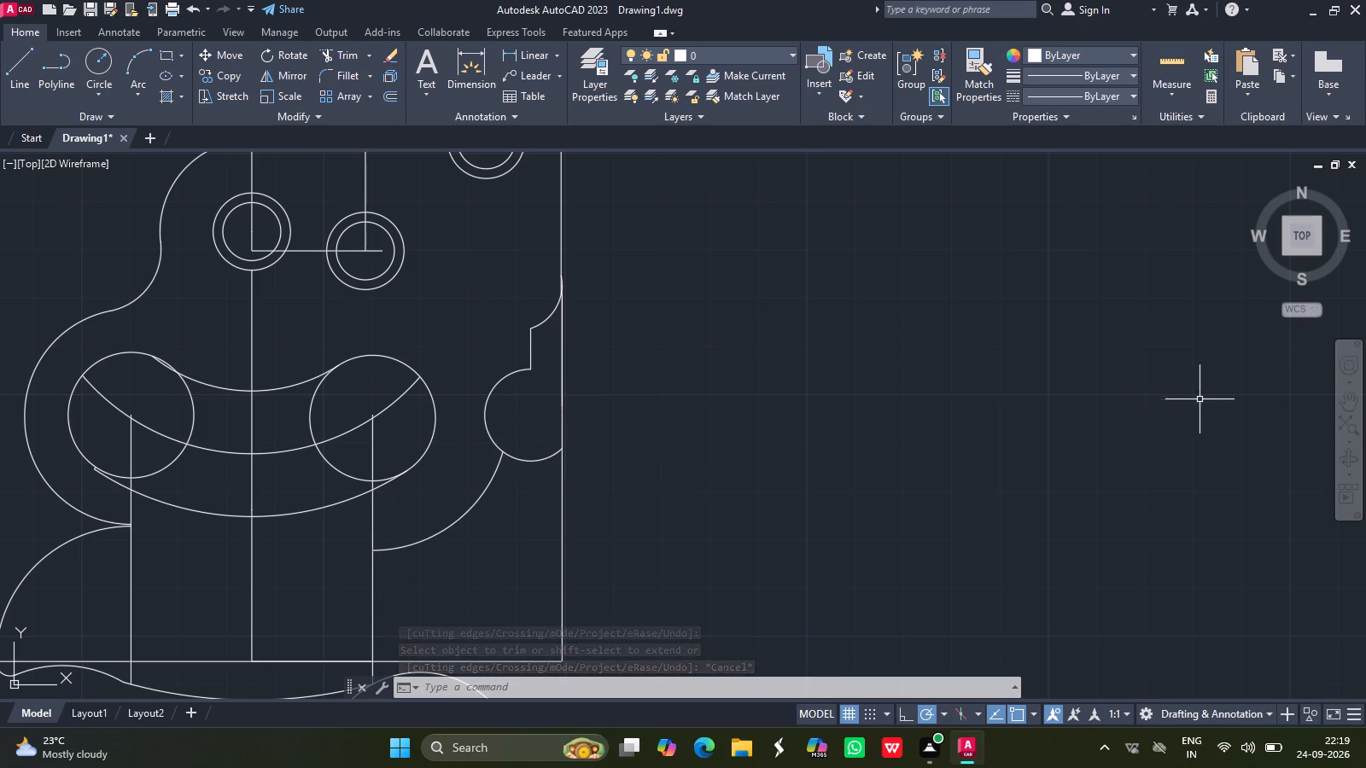
Draw a circle of radius 28 centred where the right vertical line meets the horizontal base line.
{"action": "left_click", "coordinate": [1346, 398]}
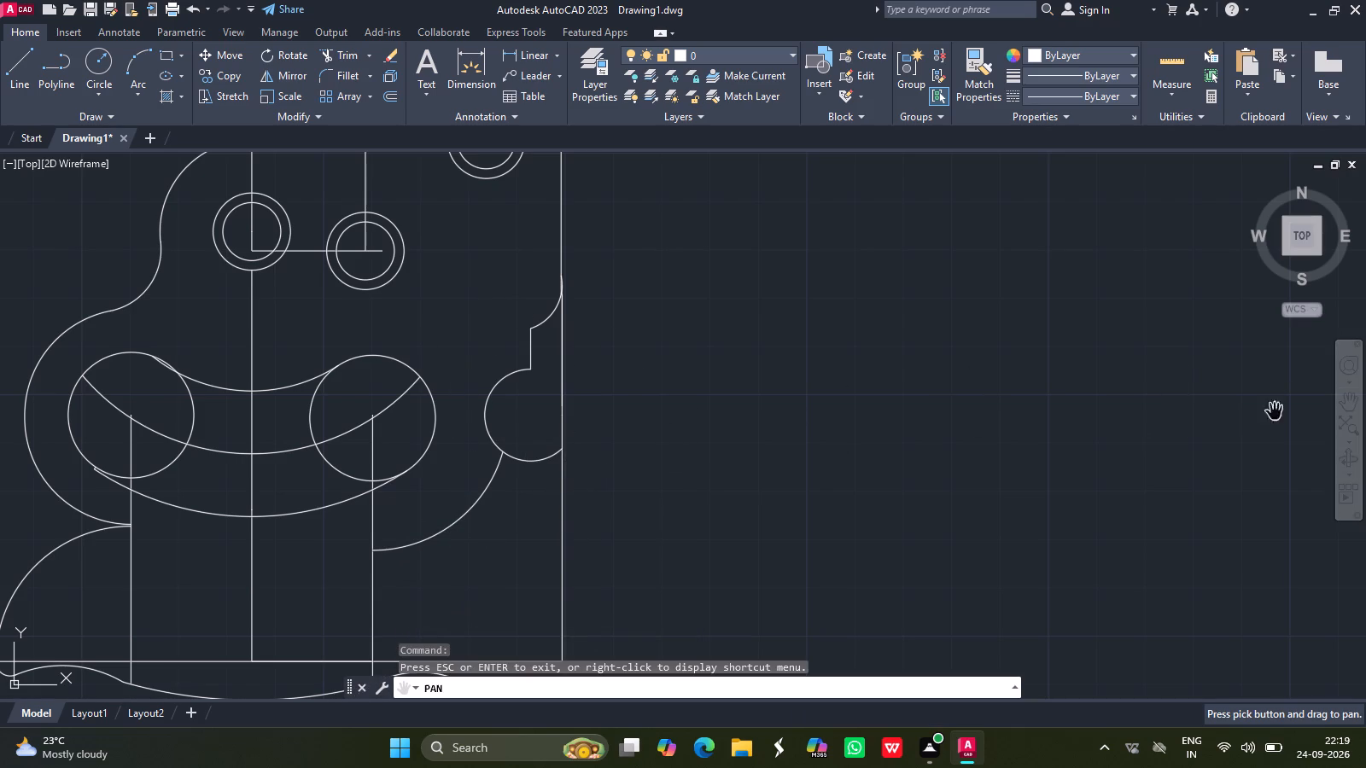
{"action": "left_click_drag", "start_coordinate": [359, 376], "coordinate": [371, 231]}
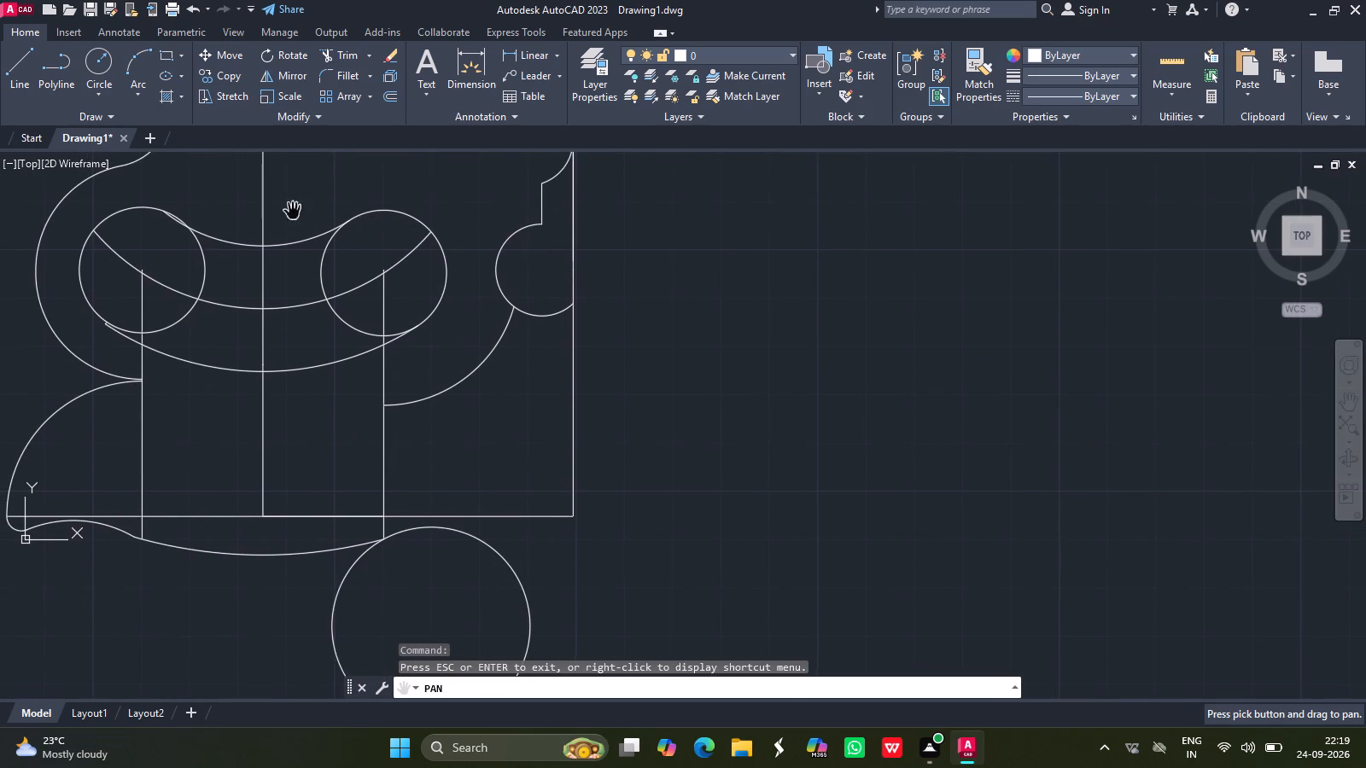
{"action": "left_click", "coordinate": [100, 57]}
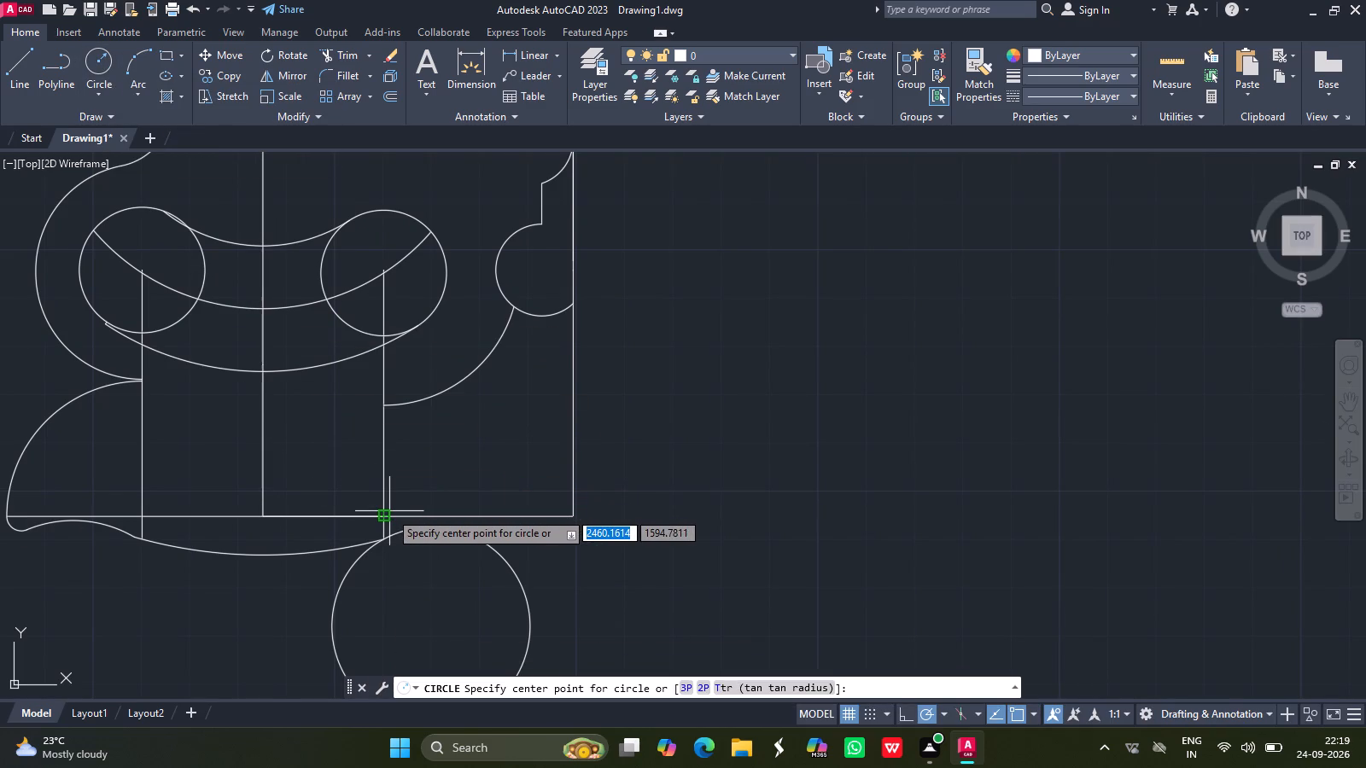
{"action": "left_click_drag", "start_coordinate": [384, 517], "coordinate": [398, 439]}
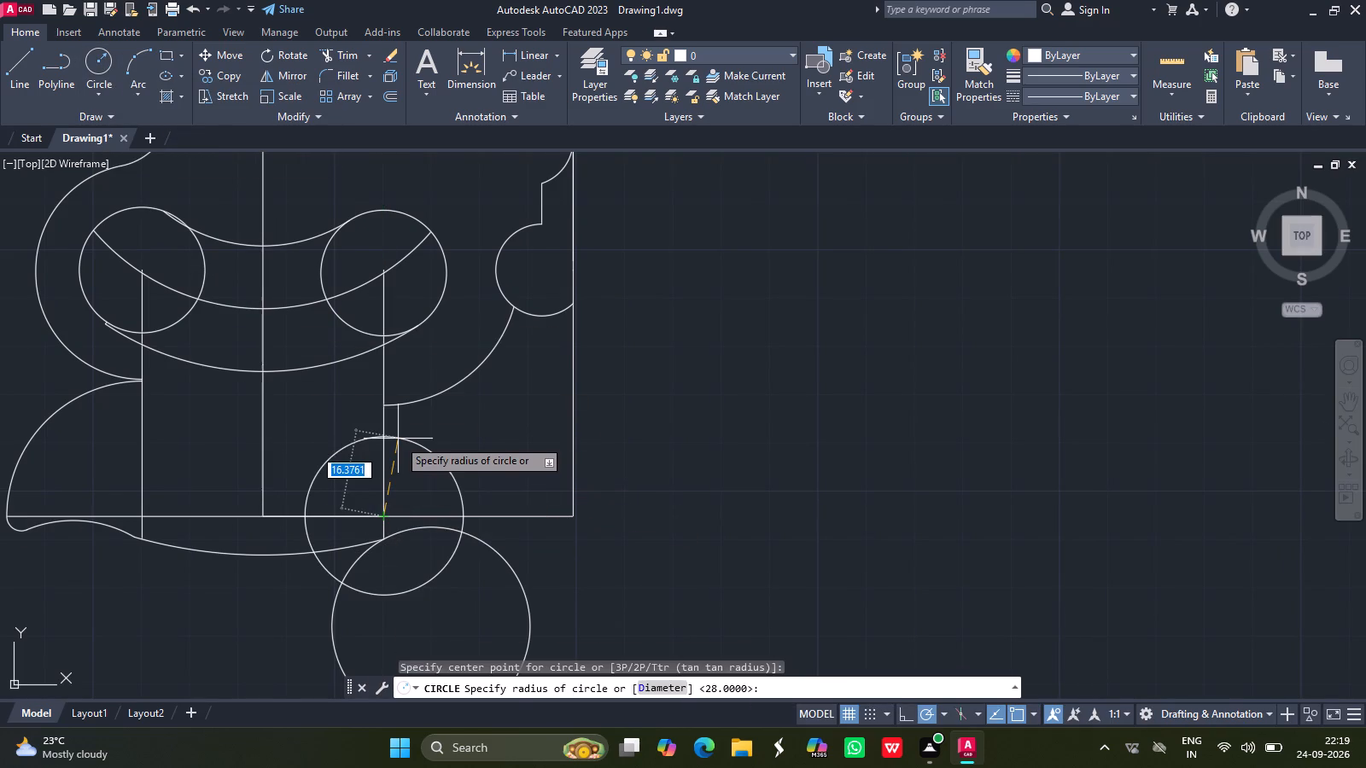
{"action": "left_click_drag", "start_coordinate": [398, 439], "coordinate": [398, 437]}
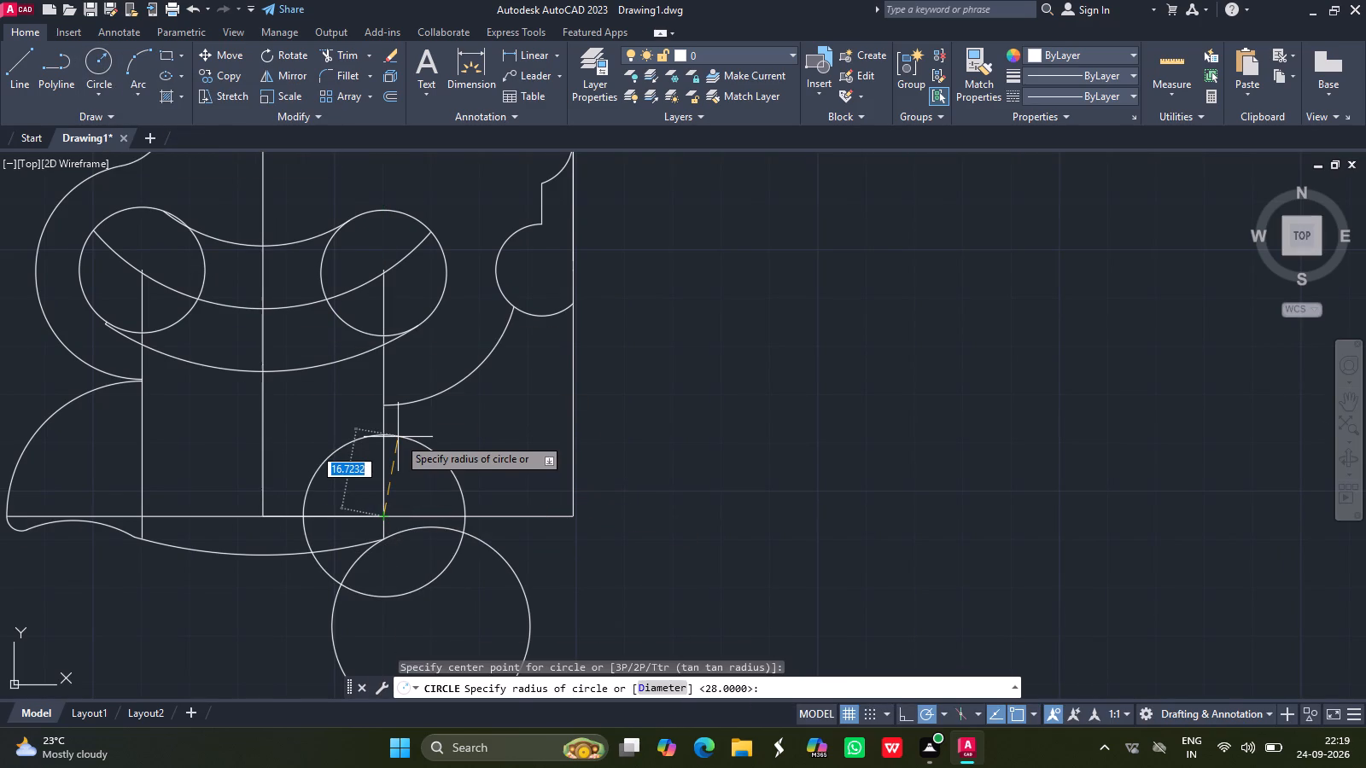
{"action": "type", "text": "26"}
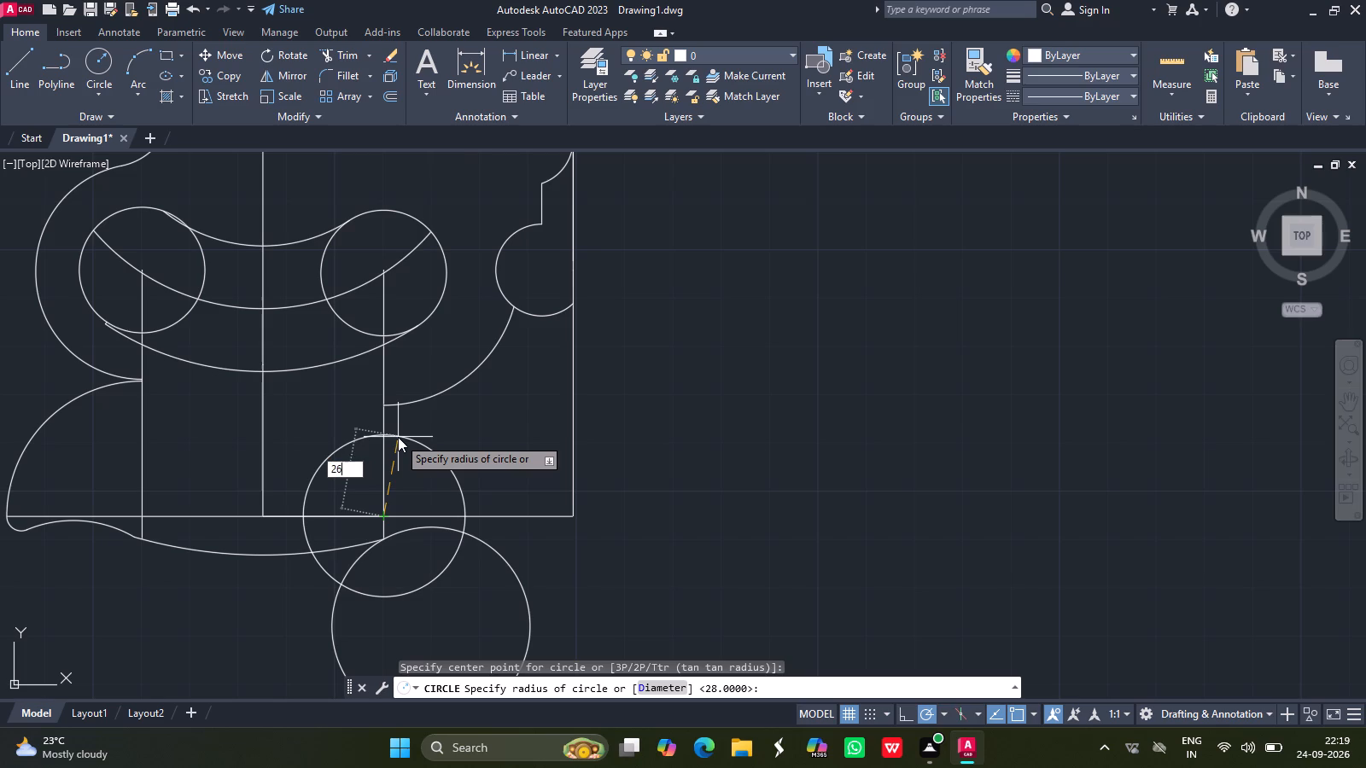
{"action": "key", "text": "BackSpace"}
{"action": "key", "text": "8"}
{"action": "key", "text": "Return"}
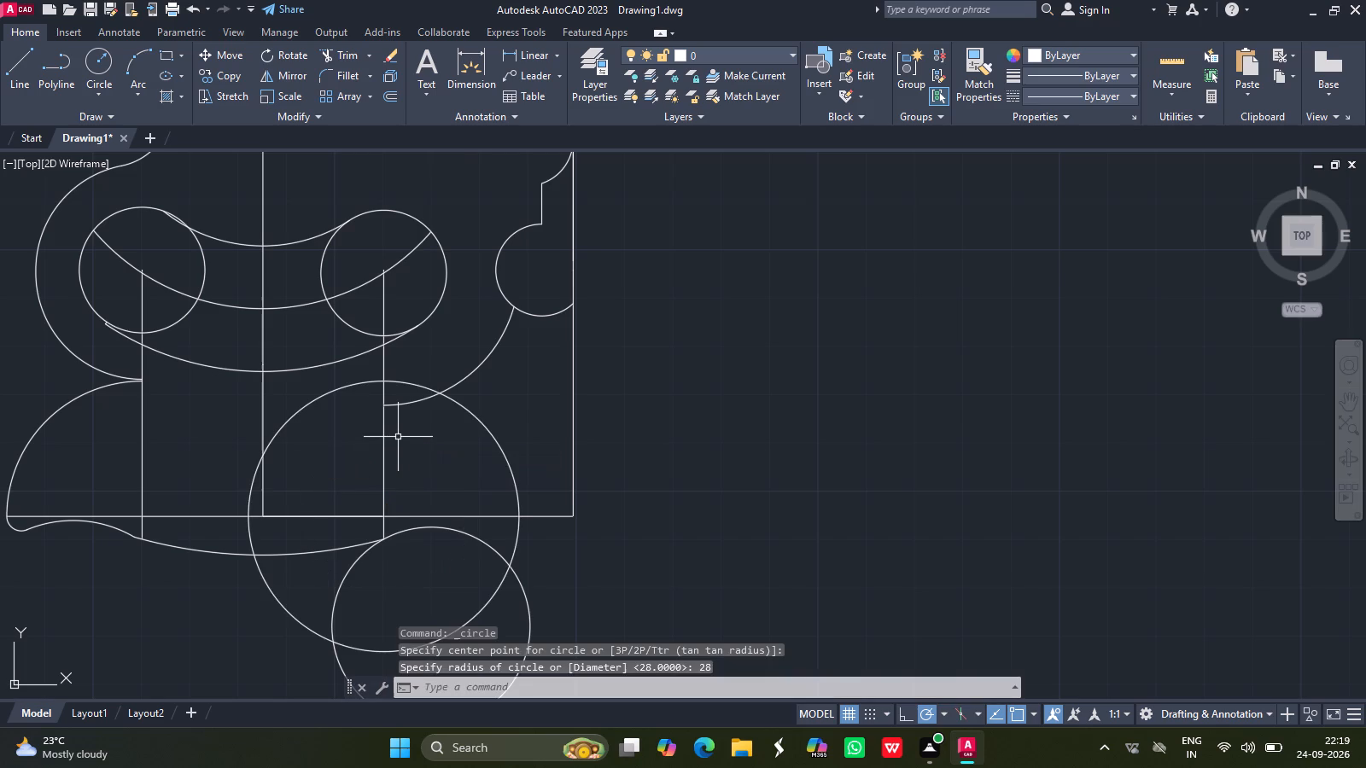
Trim the lower radius 28 circle to its upper-right arc above the base line, and cut the upper lobe's arc back to their intersection.
{"action": "left_click", "coordinate": [336, 59]}
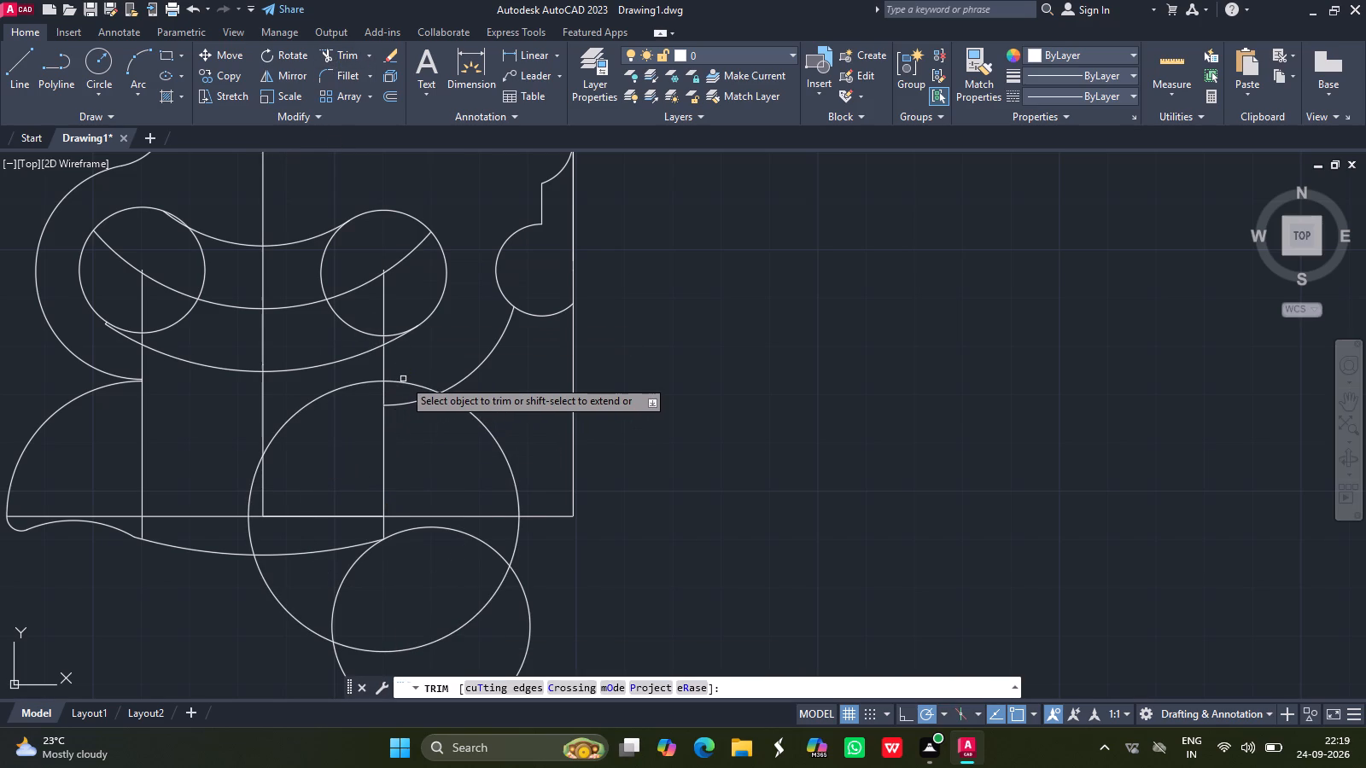
{"action": "left_click_drag", "start_coordinate": [407, 382], "coordinate": [410, 408]}
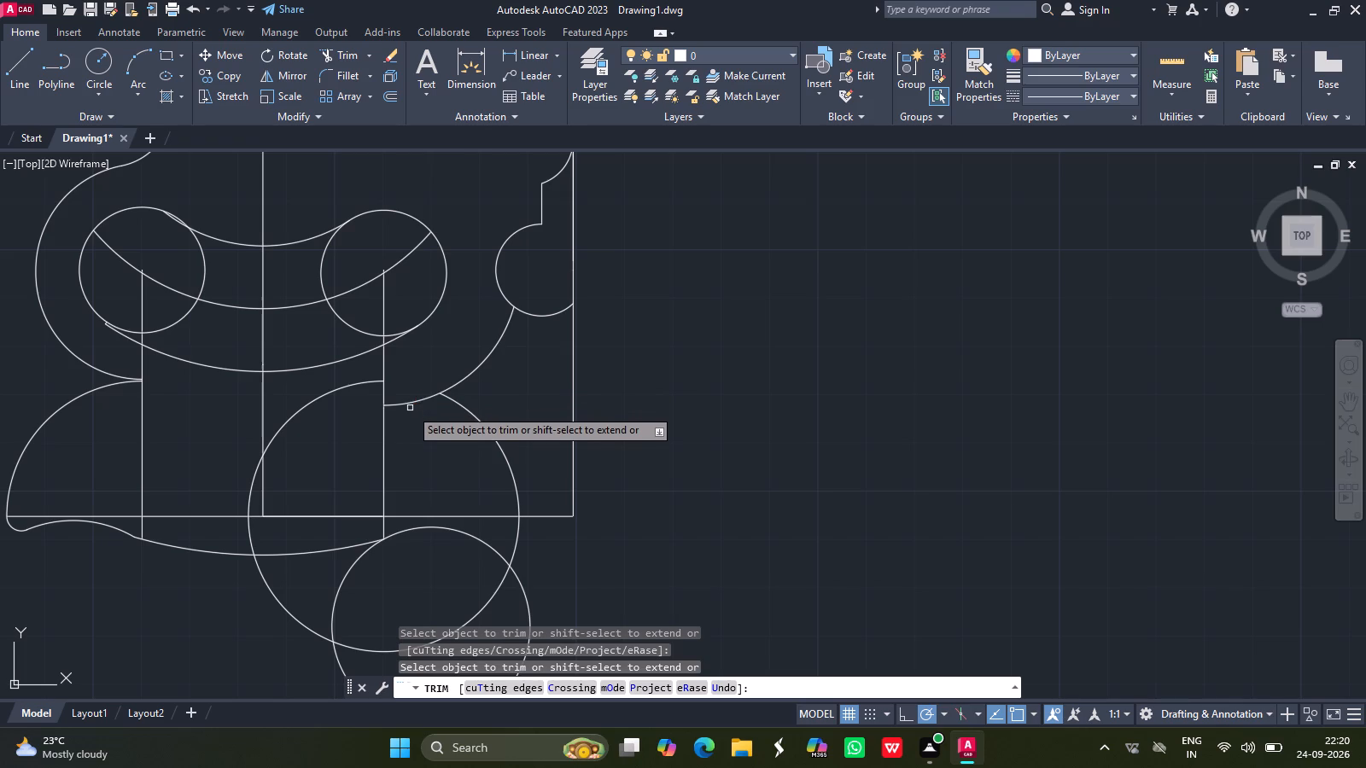
{"action": "left_click_drag", "start_coordinate": [410, 408], "coordinate": [329, 393]}
{"action": "left_click_drag", "start_coordinate": [329, 393], "coordinate": [250, 497]}
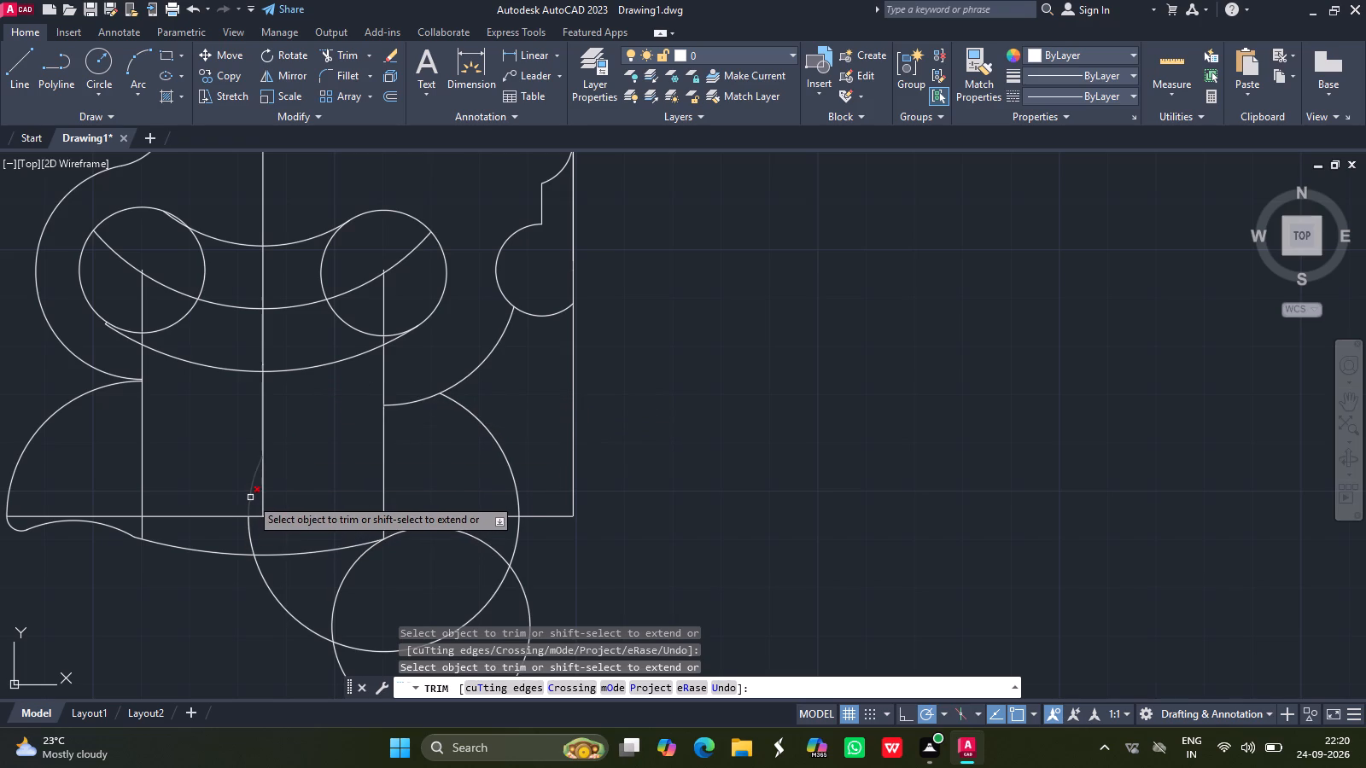
{"action": "left_click_drag", "start_coordinate": [250, 497], "coordinate": [253, 541]}
{"action": "left_click_drag", "start_coordinate": [253, 541], "coordinate": [283, 608]}
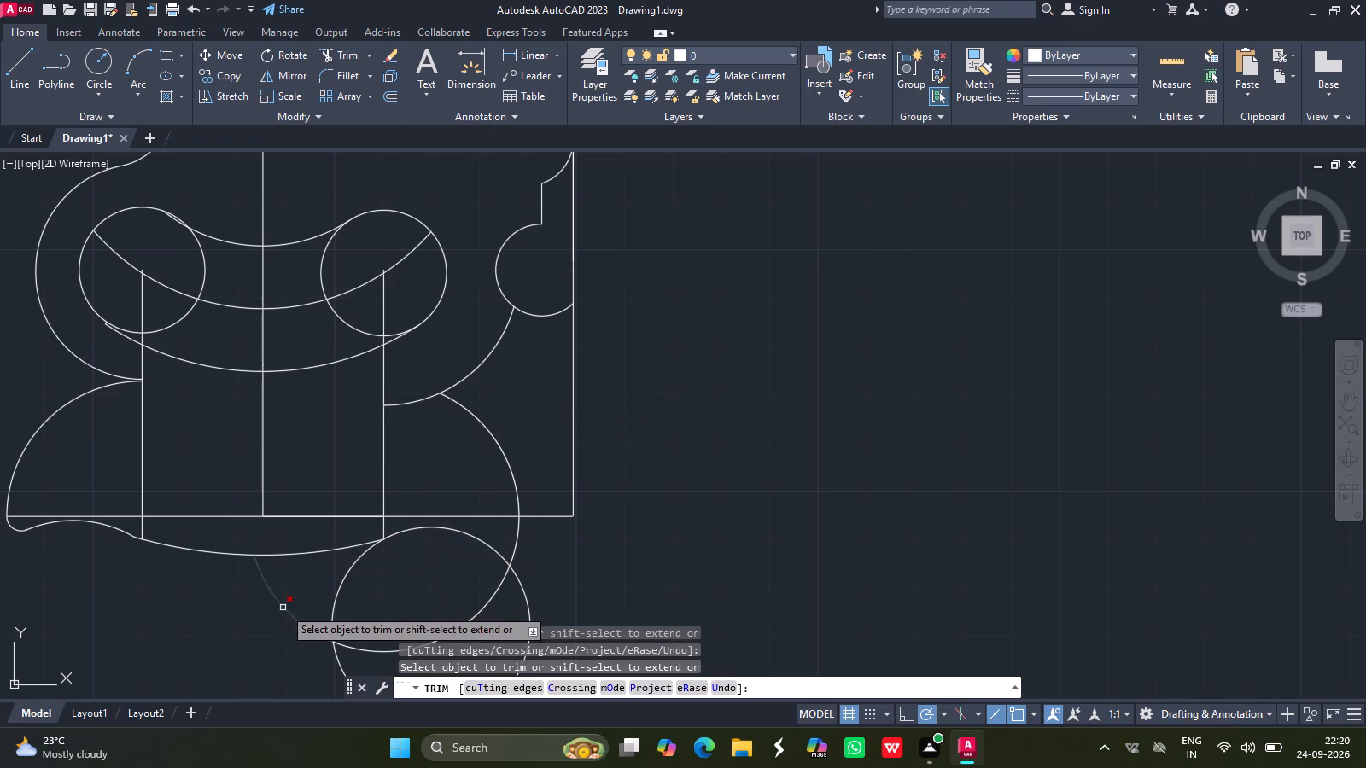
{"action": "left_click_drag", "start_coordinate": [283, 608], "coordinate": [286, 610]}
{"action": "left_click", "coordinate": [286, 610]}
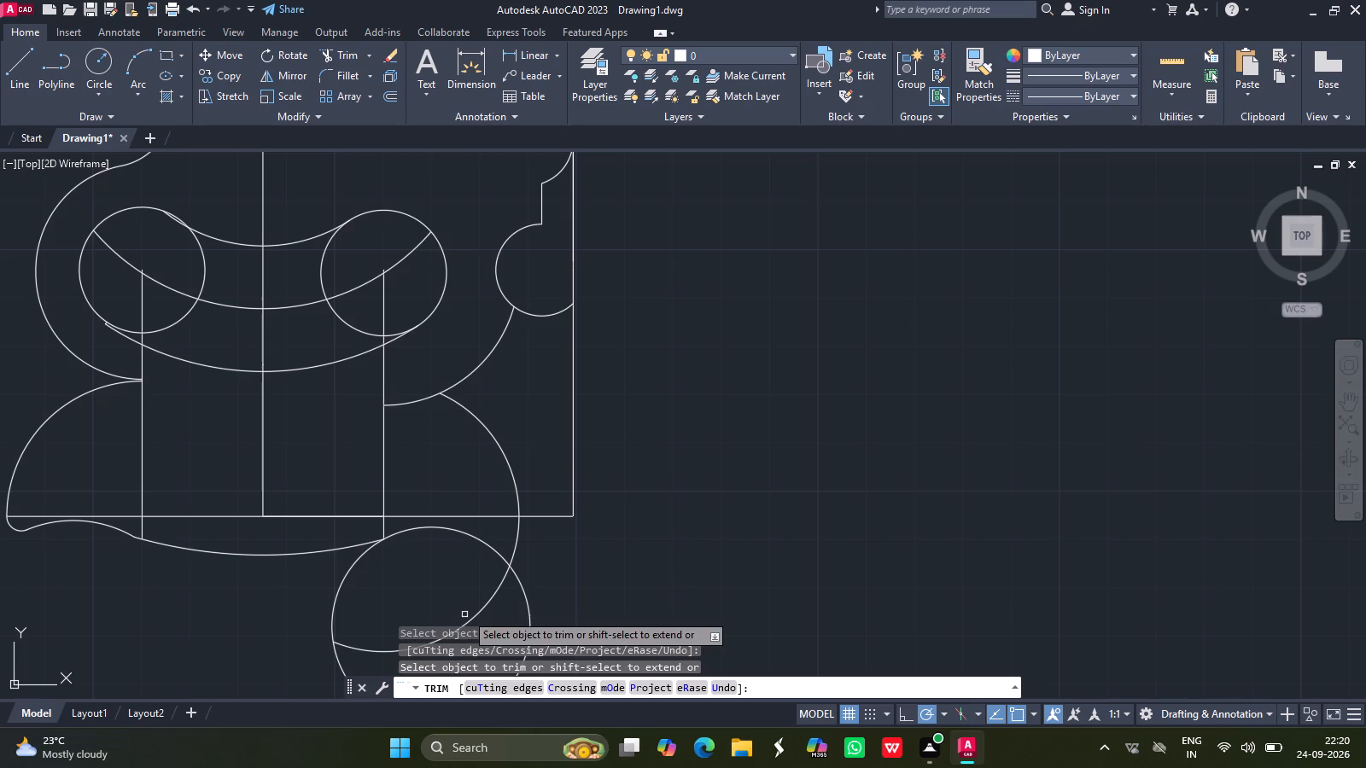
{"action": "left_click", "coordinate": [491, 600]}
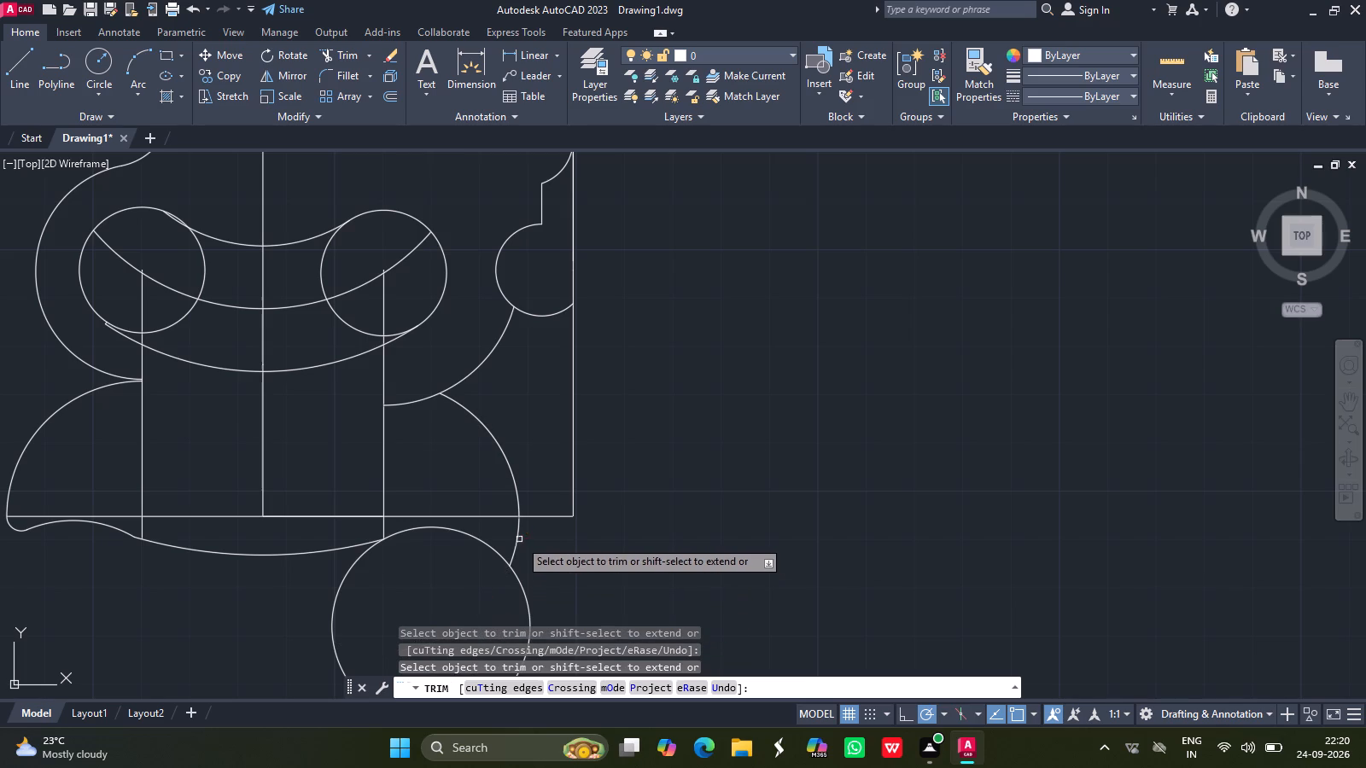
{"action": "left_click", "coordinate": [518, 539]}
{"action": "left_click", "coordinate": [420, 397]}
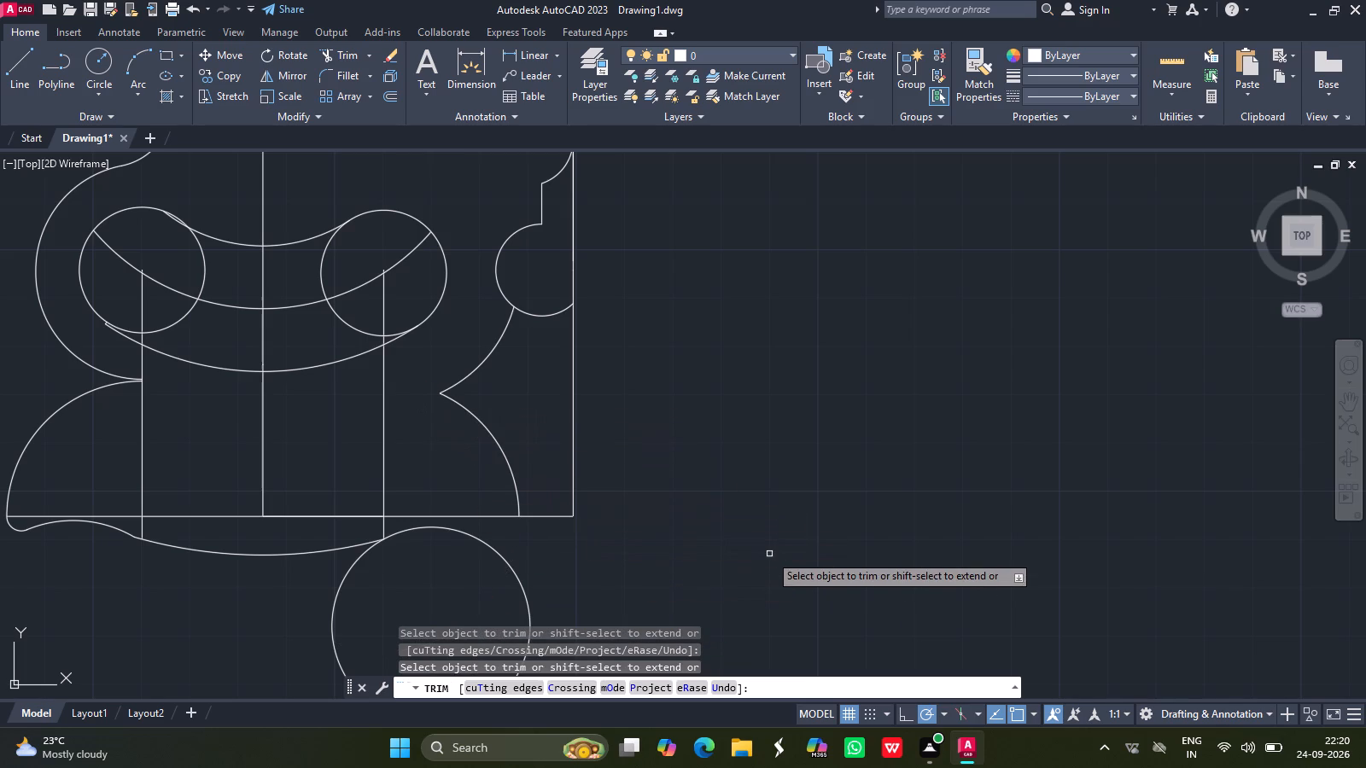
{"action": "key", "text": "Return"}
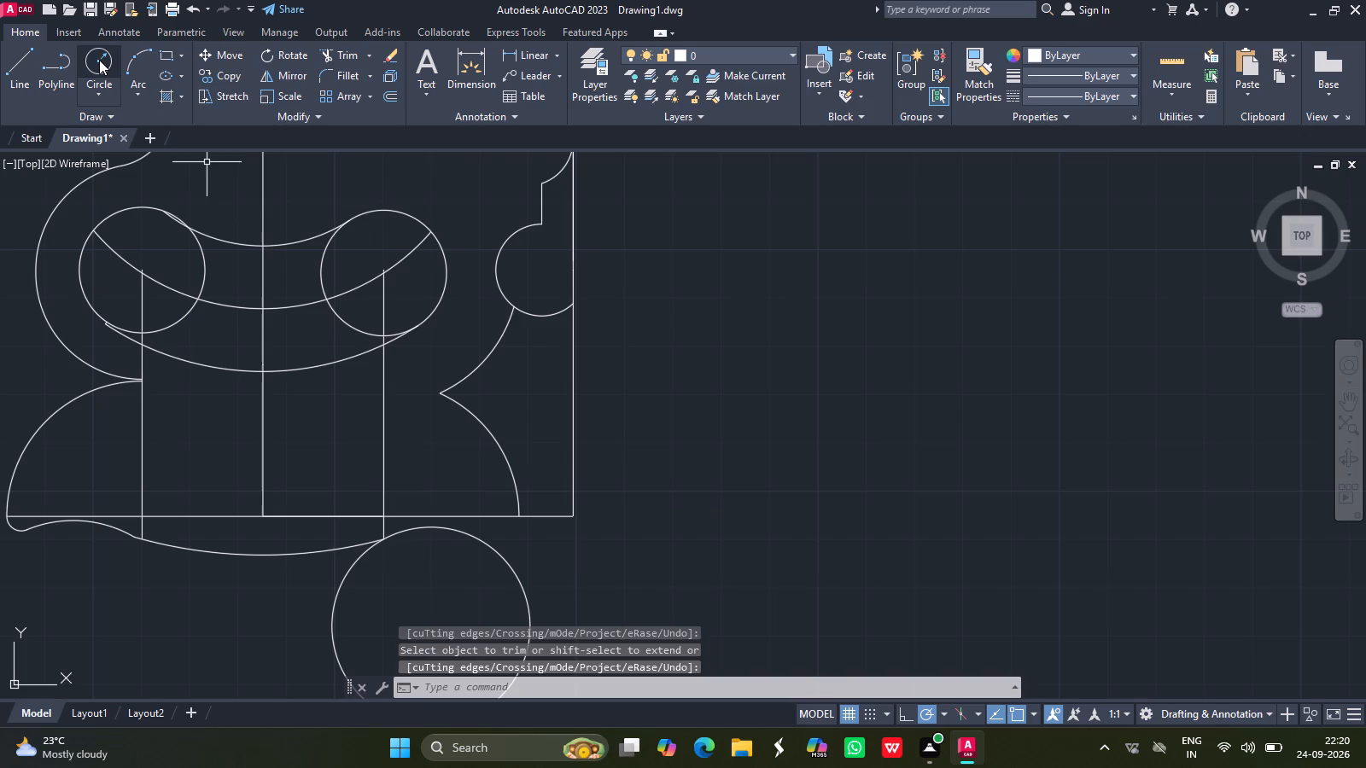
Draw a circle of radius 6.5 in the empty space beyond the profile's right edge.
{"action": "left_click", "coordinate": [99, 60]}
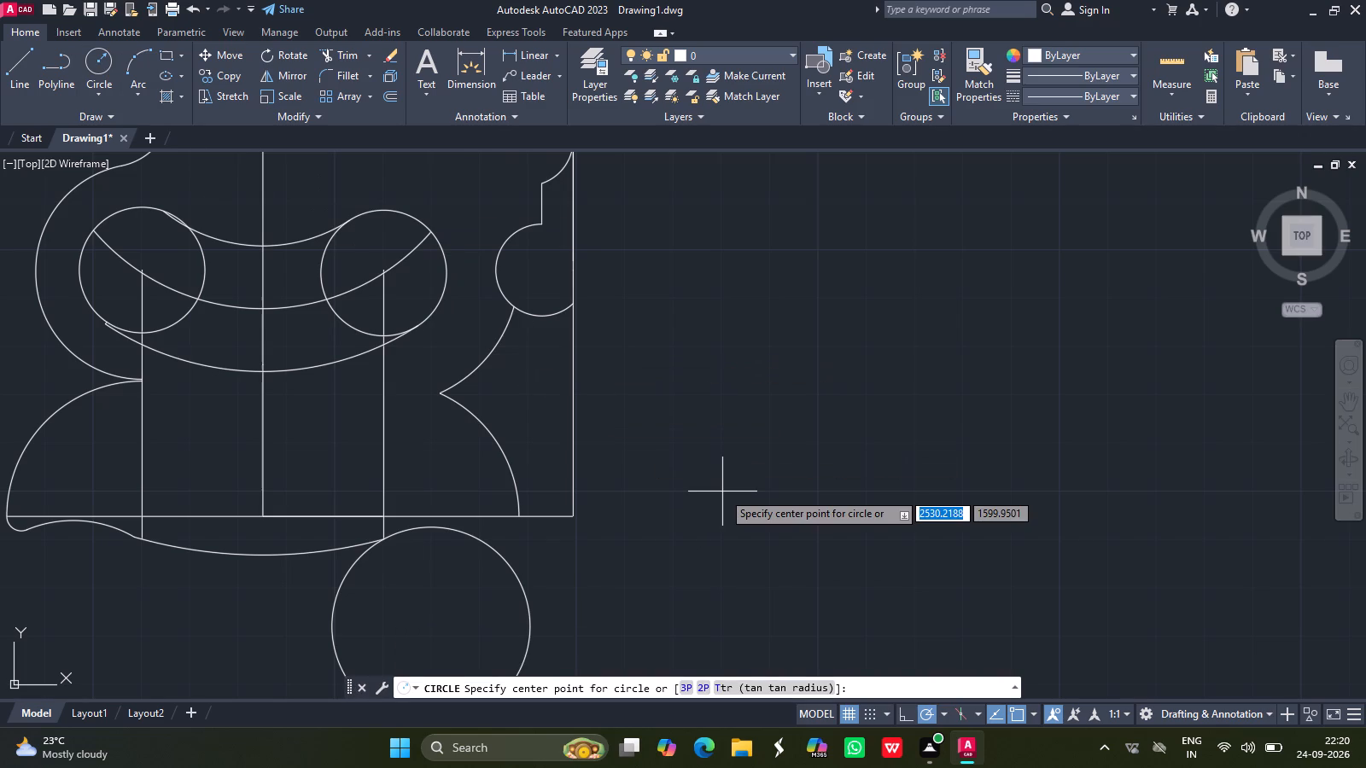
{"action": "left_click_drag", "start_coordinate": [722, 492], "coordinate": [708, 439]}
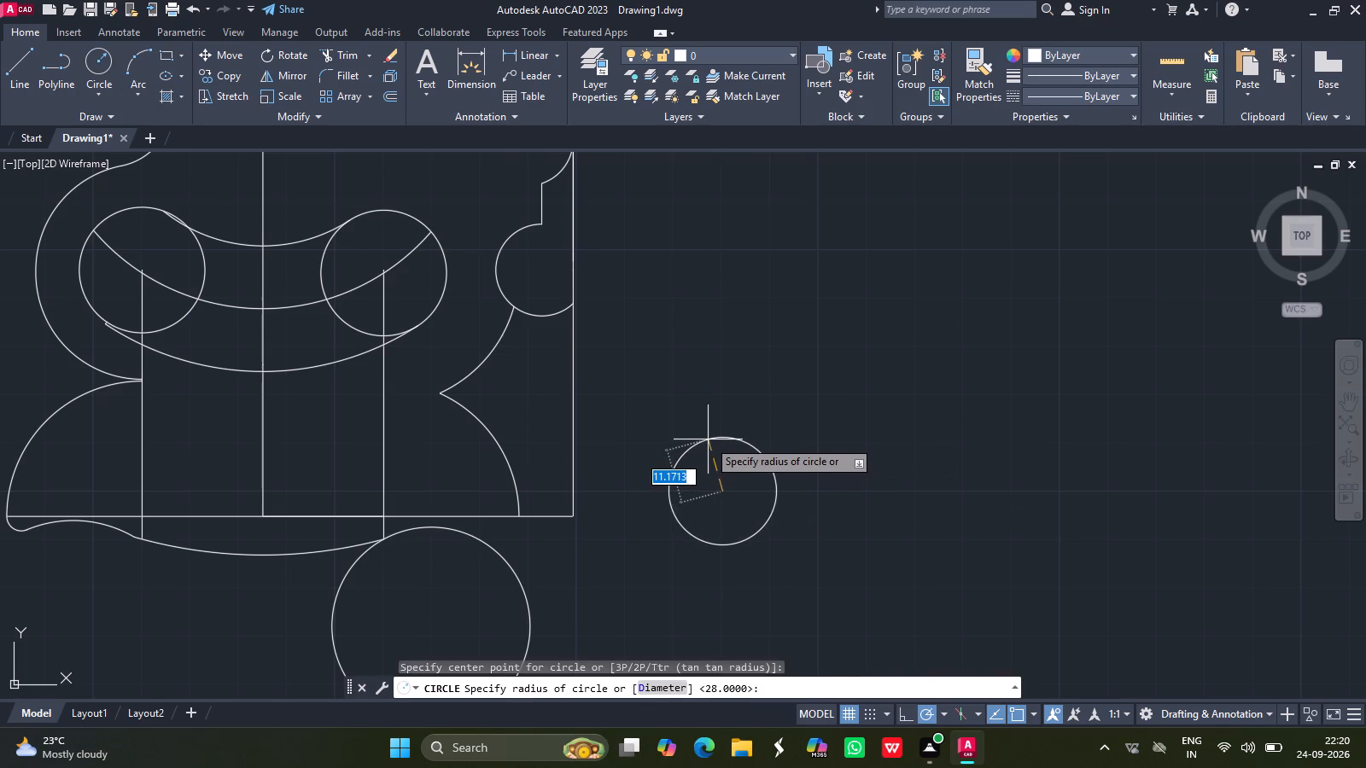
{"action": "type", "text": "6.5"}
{"action": "key", "text": "Return"}
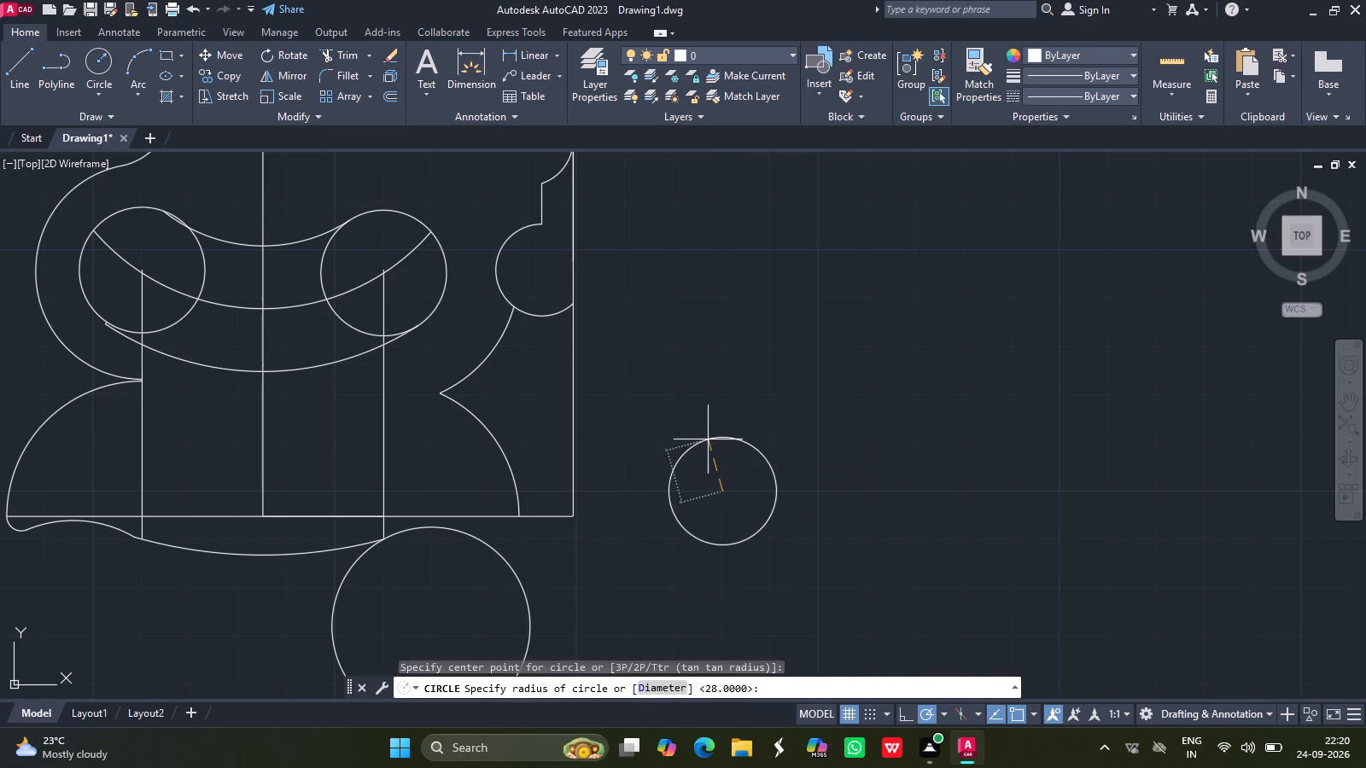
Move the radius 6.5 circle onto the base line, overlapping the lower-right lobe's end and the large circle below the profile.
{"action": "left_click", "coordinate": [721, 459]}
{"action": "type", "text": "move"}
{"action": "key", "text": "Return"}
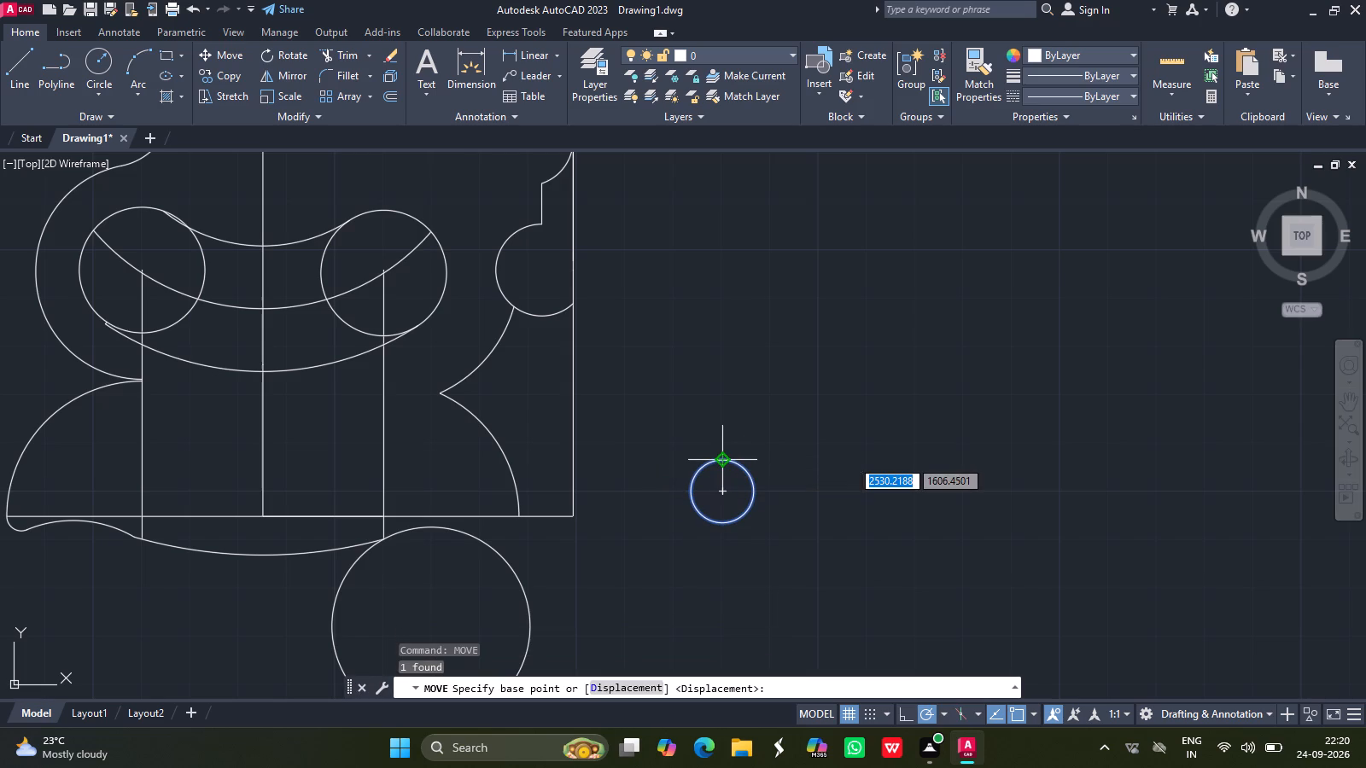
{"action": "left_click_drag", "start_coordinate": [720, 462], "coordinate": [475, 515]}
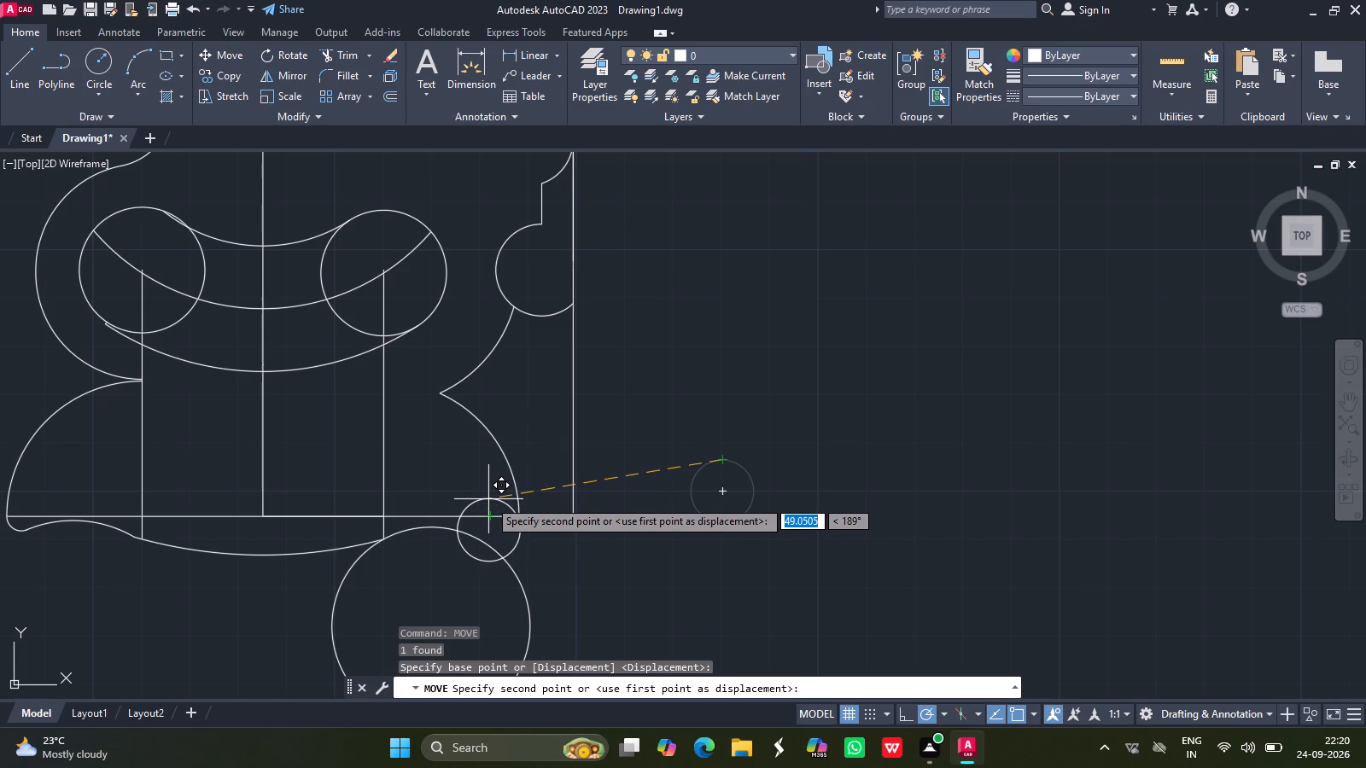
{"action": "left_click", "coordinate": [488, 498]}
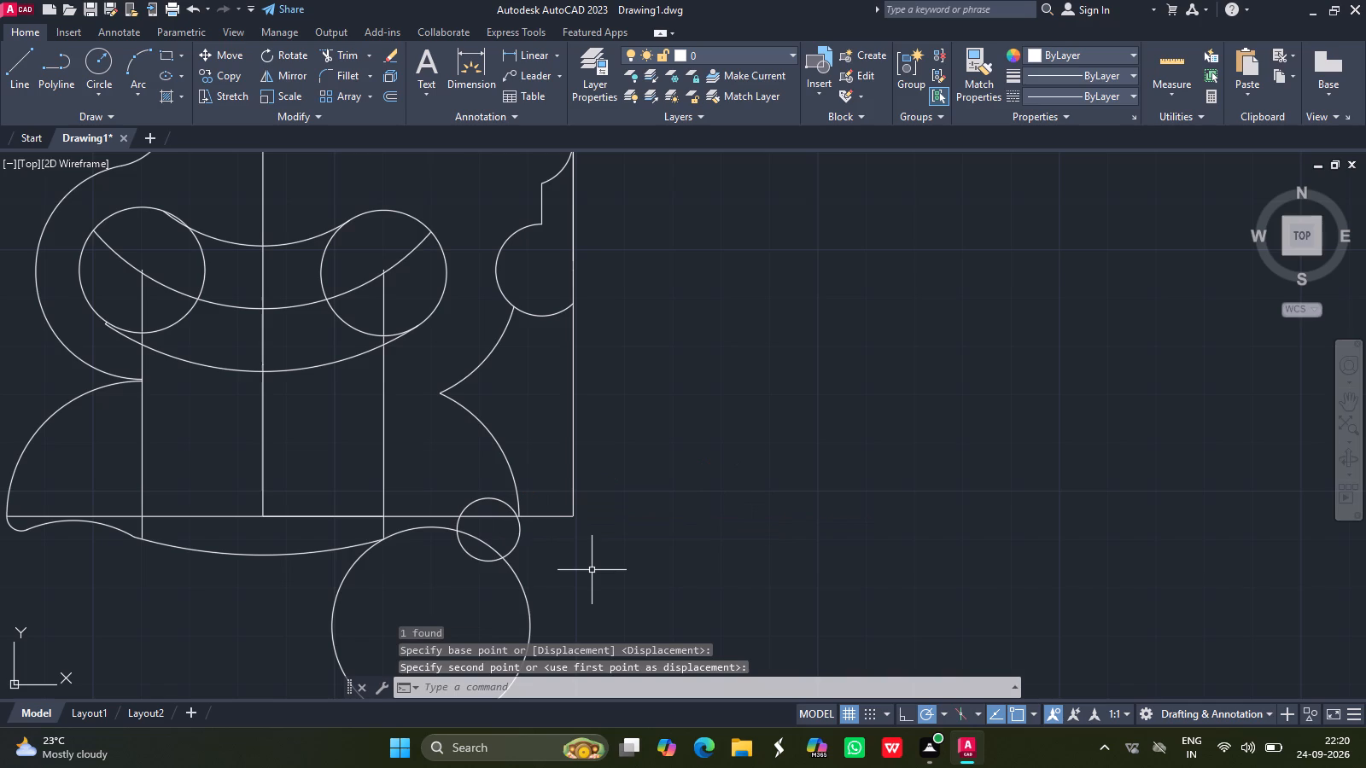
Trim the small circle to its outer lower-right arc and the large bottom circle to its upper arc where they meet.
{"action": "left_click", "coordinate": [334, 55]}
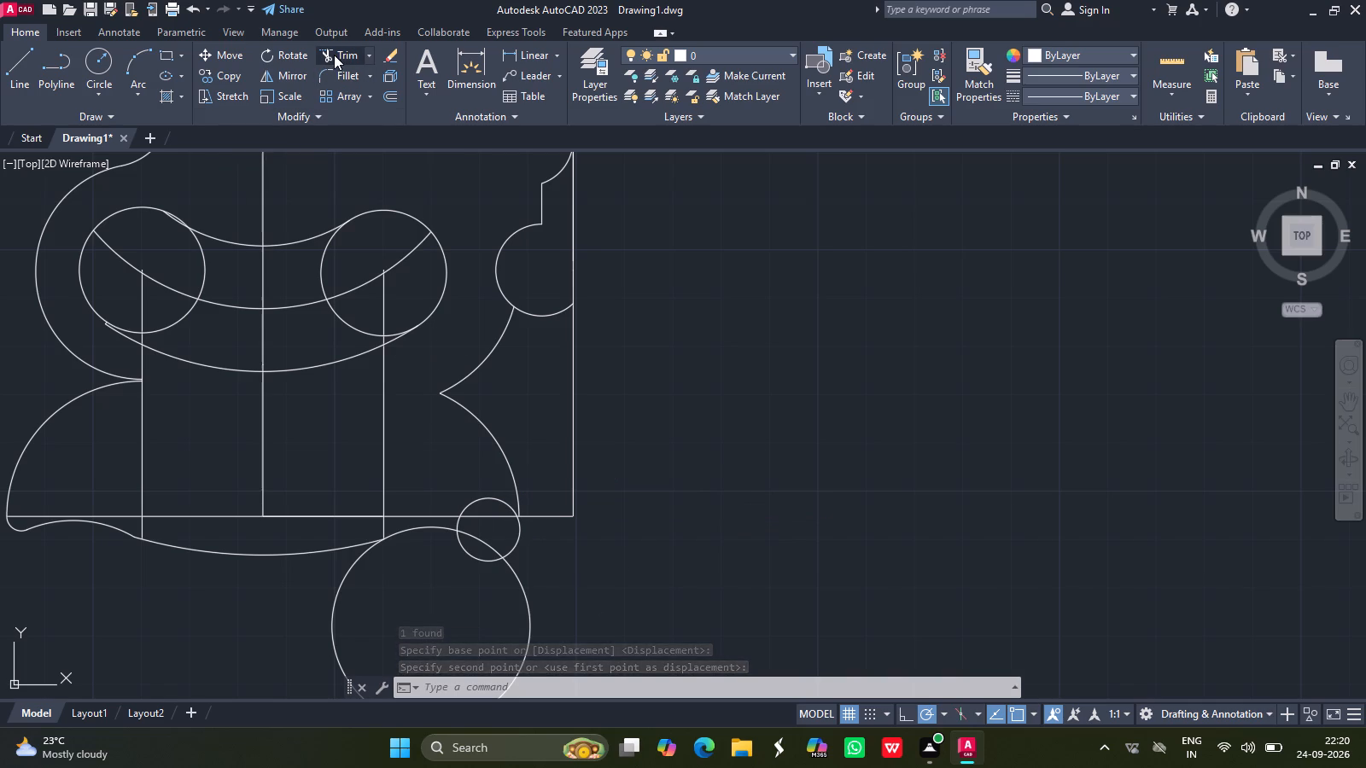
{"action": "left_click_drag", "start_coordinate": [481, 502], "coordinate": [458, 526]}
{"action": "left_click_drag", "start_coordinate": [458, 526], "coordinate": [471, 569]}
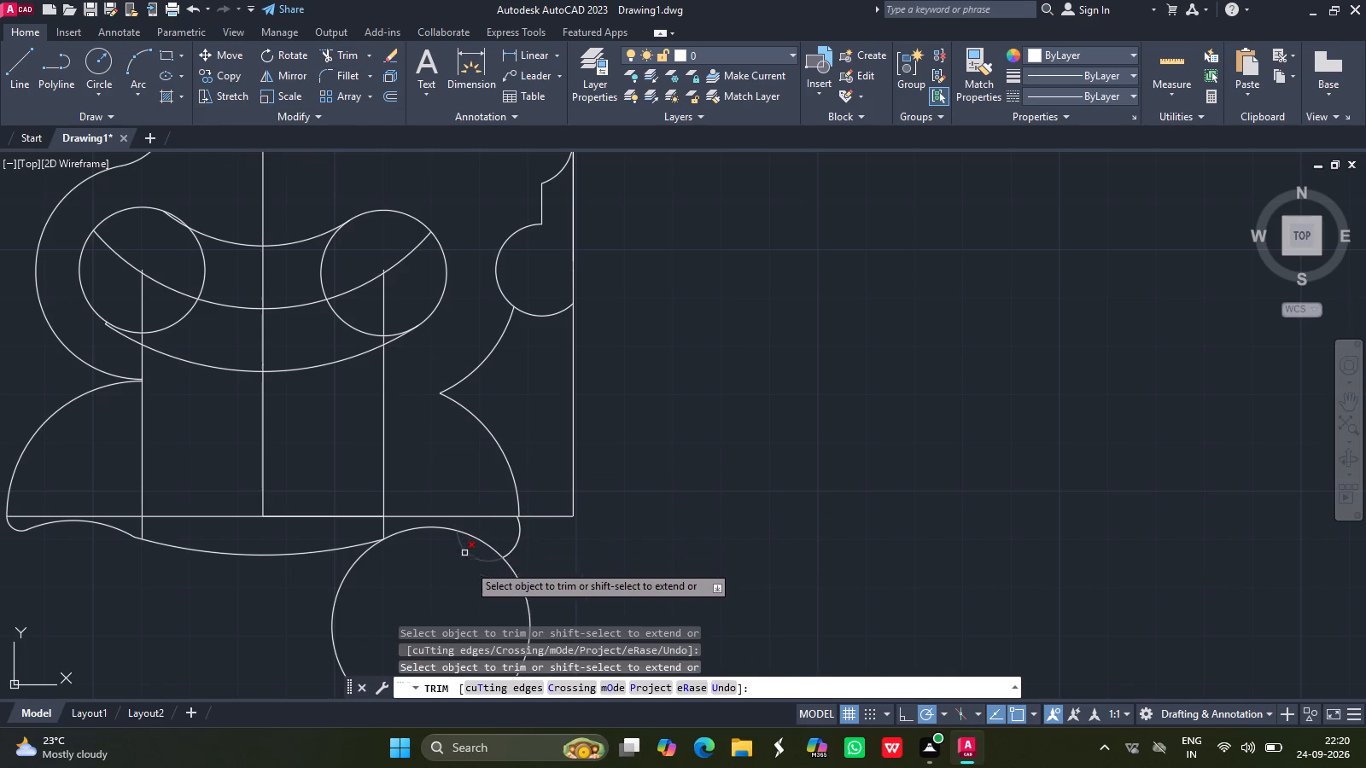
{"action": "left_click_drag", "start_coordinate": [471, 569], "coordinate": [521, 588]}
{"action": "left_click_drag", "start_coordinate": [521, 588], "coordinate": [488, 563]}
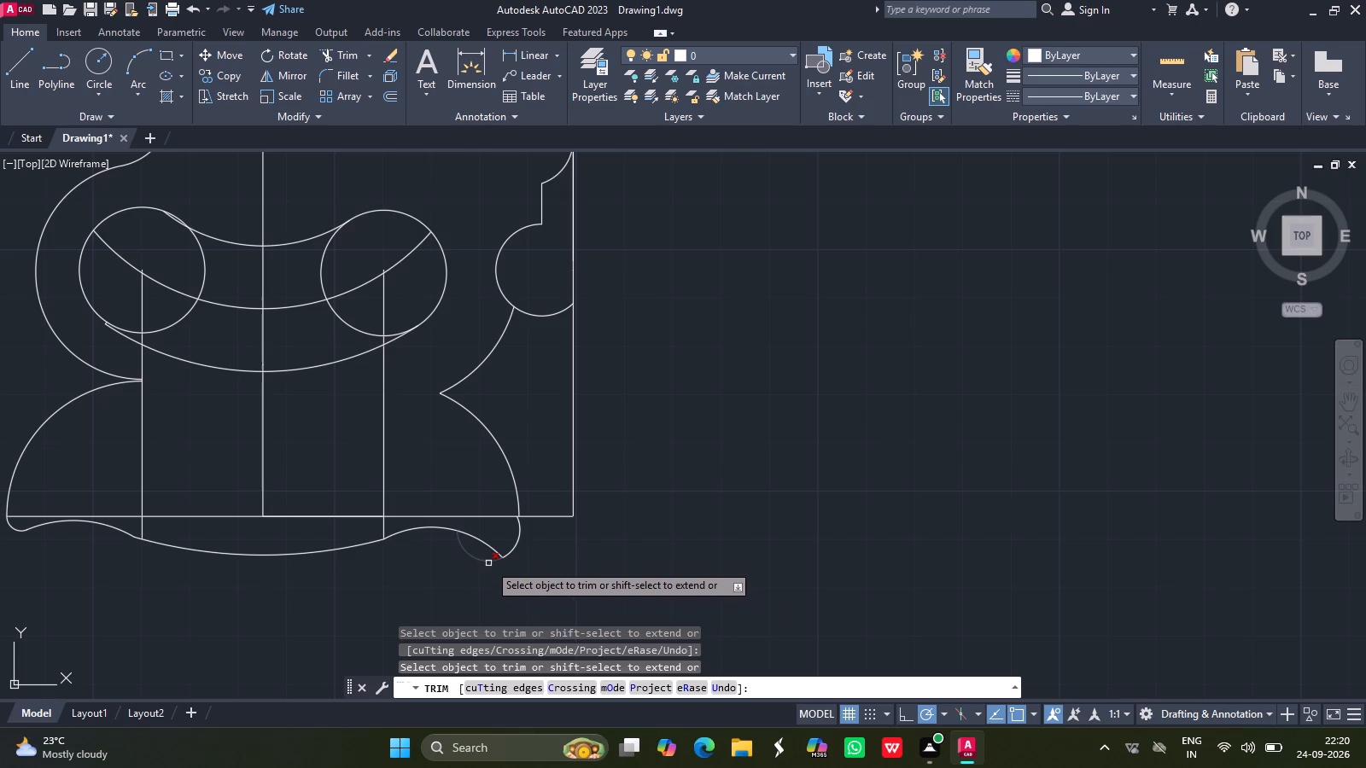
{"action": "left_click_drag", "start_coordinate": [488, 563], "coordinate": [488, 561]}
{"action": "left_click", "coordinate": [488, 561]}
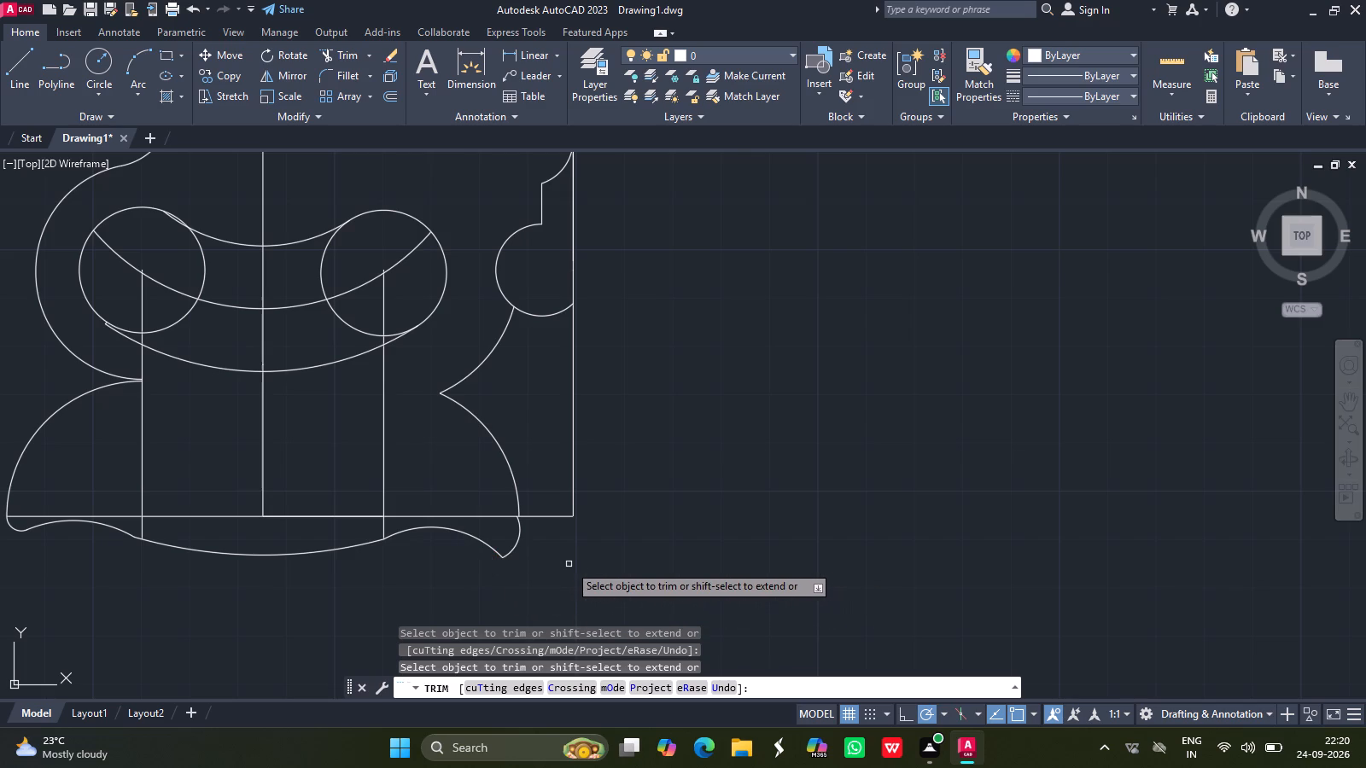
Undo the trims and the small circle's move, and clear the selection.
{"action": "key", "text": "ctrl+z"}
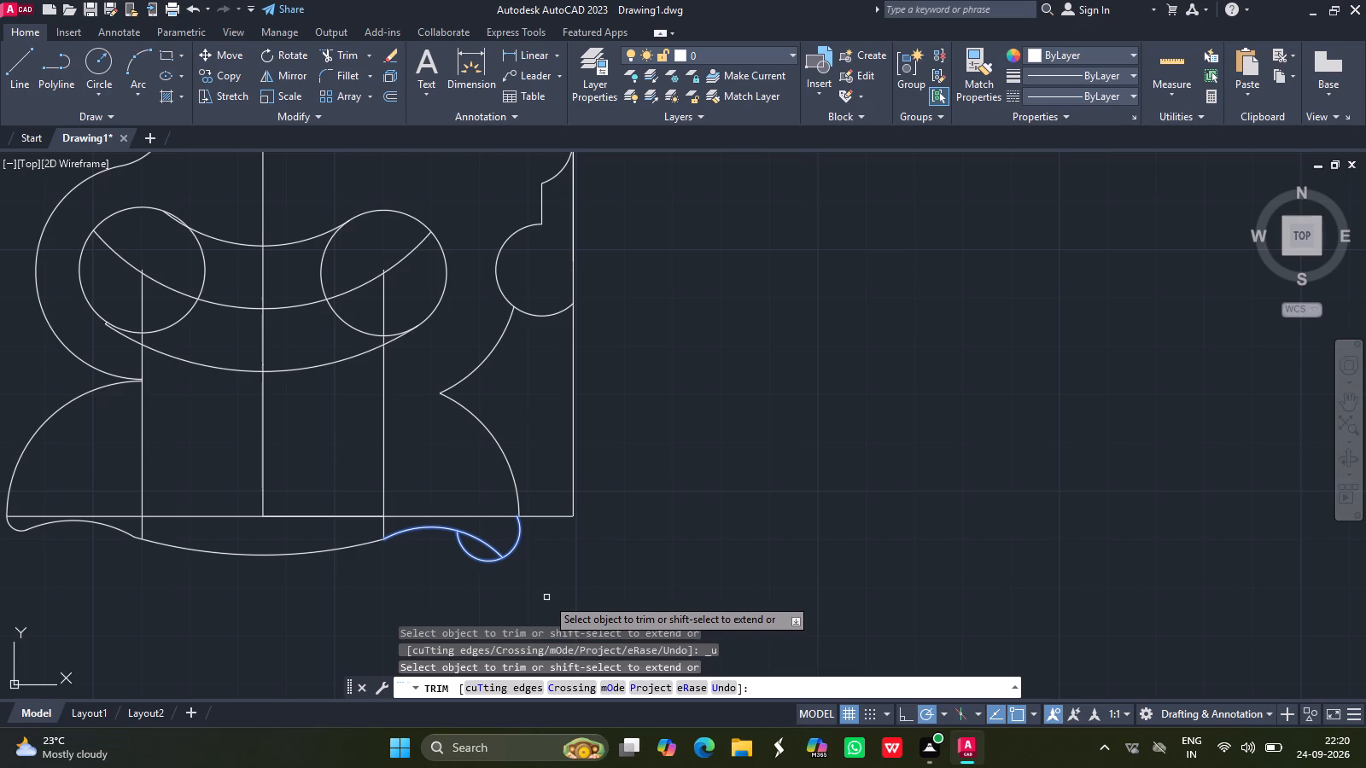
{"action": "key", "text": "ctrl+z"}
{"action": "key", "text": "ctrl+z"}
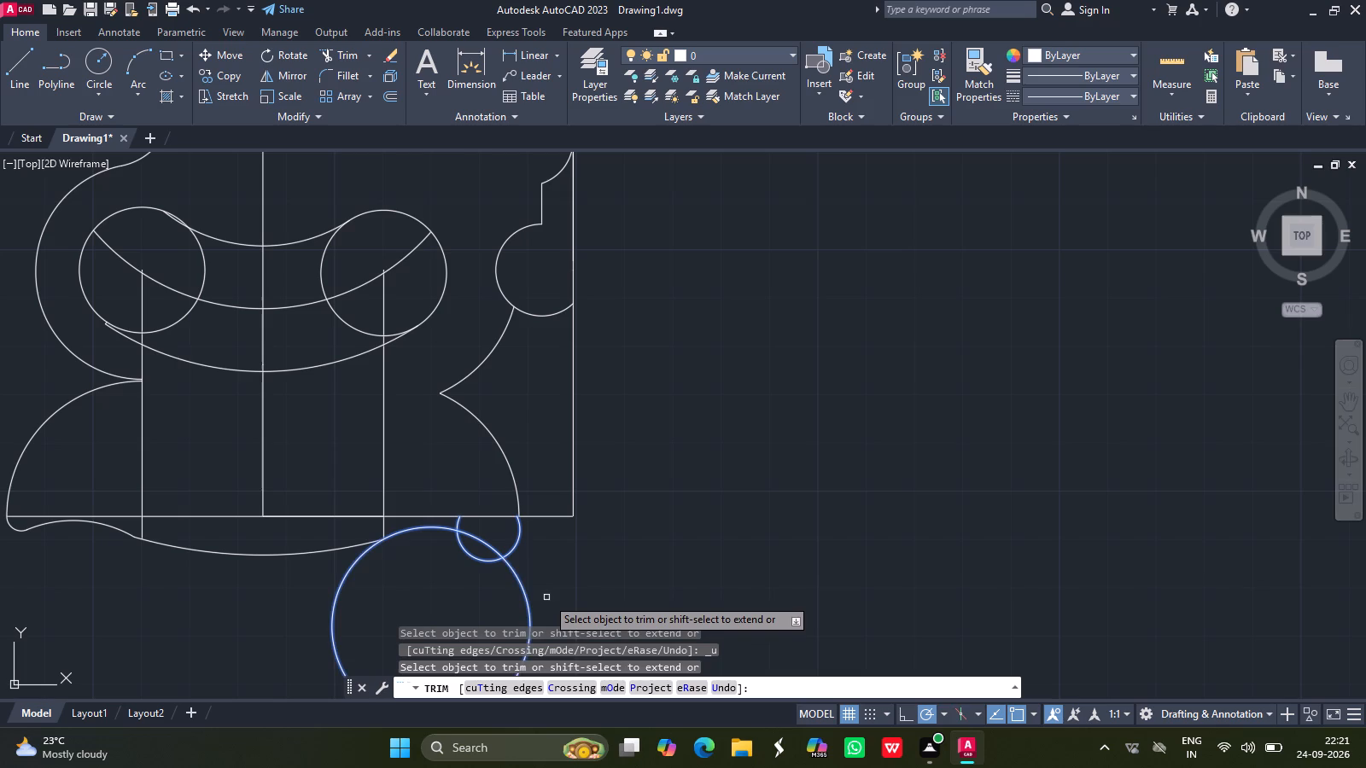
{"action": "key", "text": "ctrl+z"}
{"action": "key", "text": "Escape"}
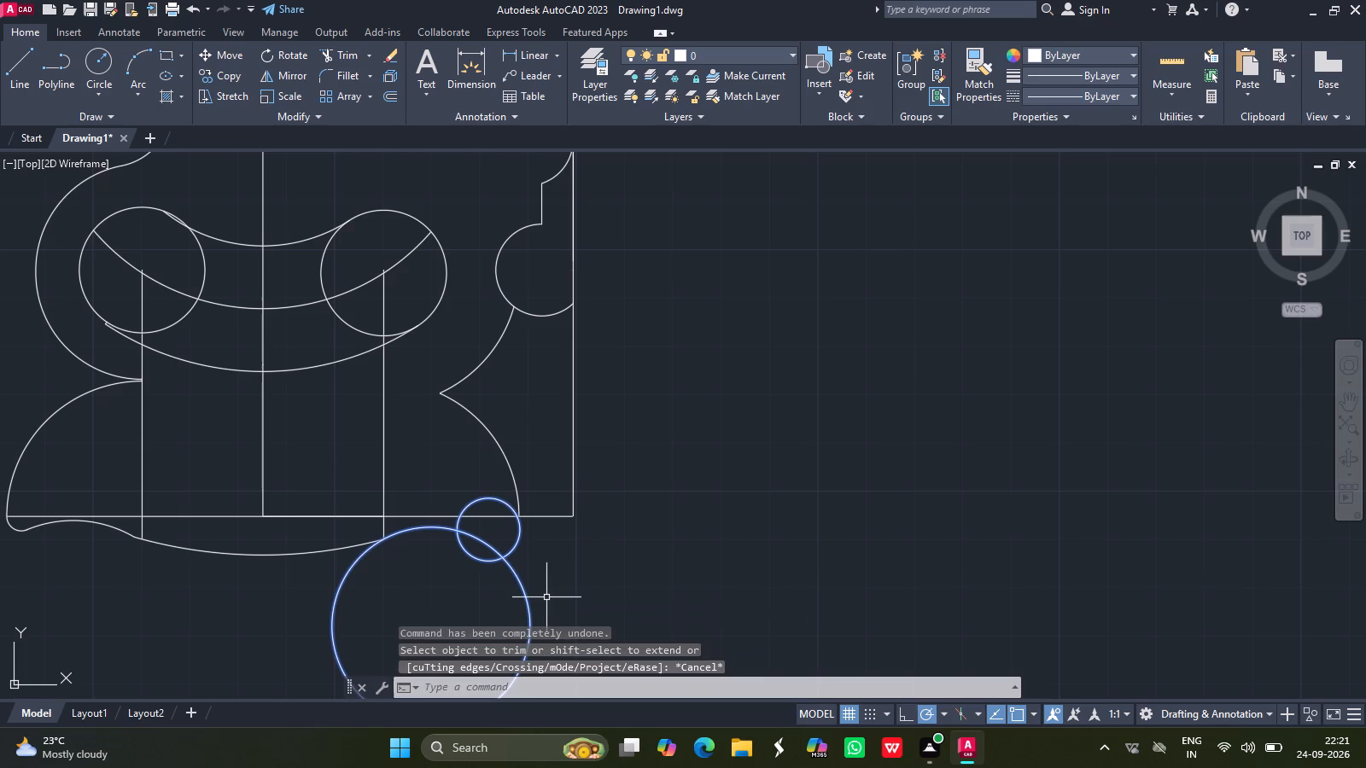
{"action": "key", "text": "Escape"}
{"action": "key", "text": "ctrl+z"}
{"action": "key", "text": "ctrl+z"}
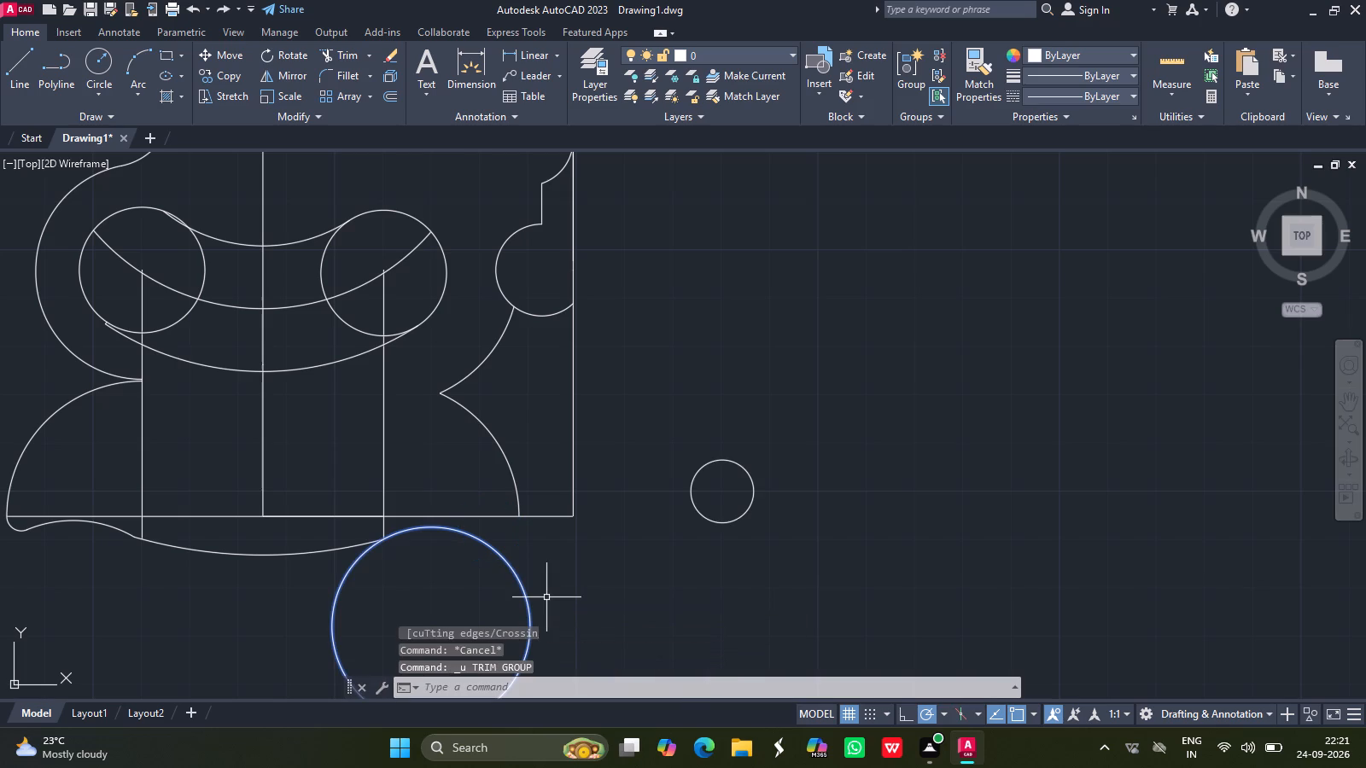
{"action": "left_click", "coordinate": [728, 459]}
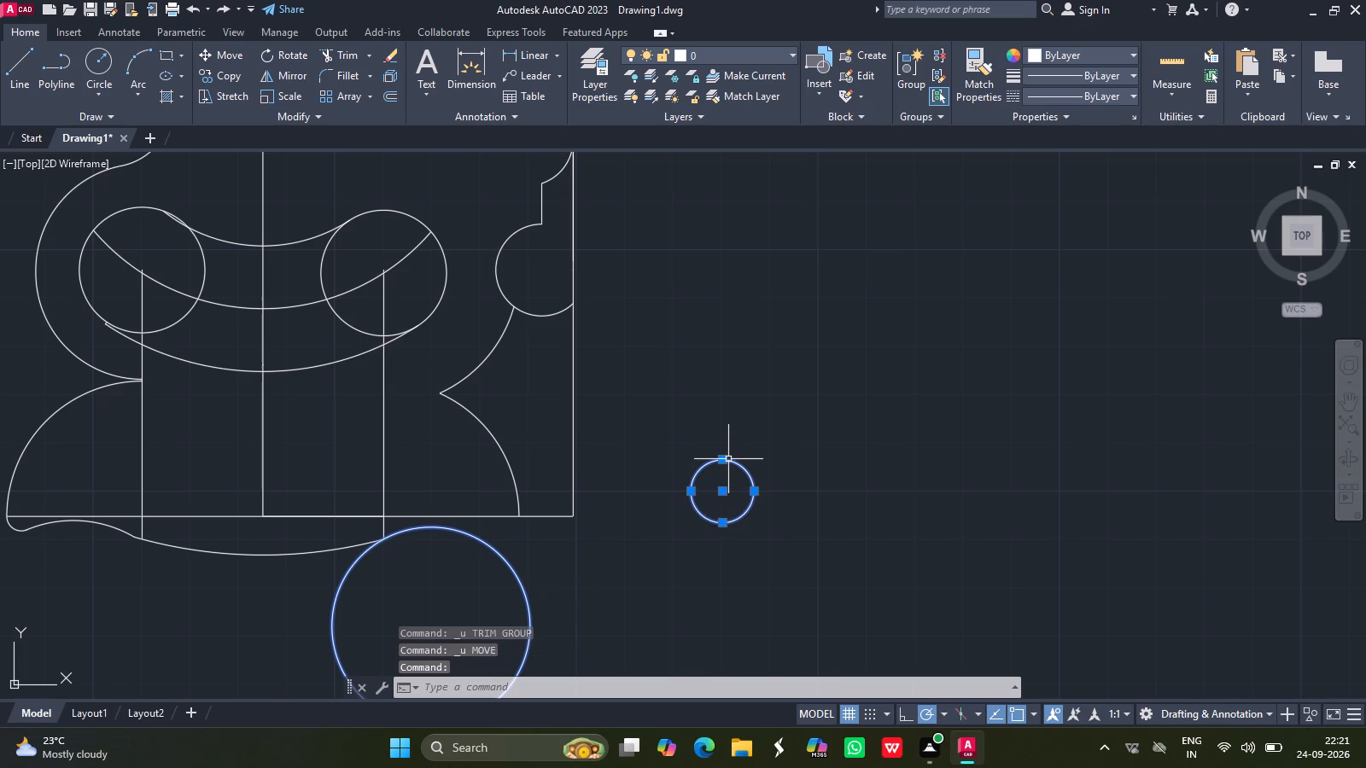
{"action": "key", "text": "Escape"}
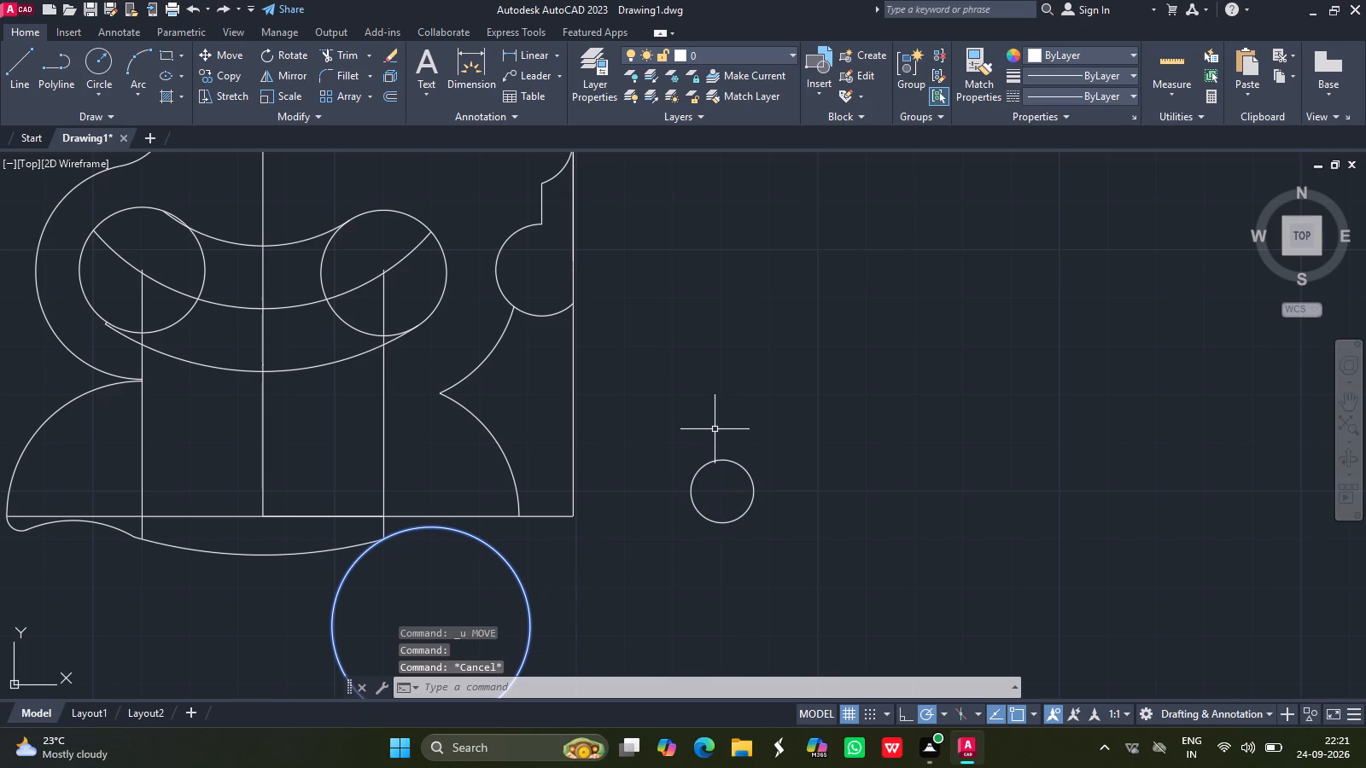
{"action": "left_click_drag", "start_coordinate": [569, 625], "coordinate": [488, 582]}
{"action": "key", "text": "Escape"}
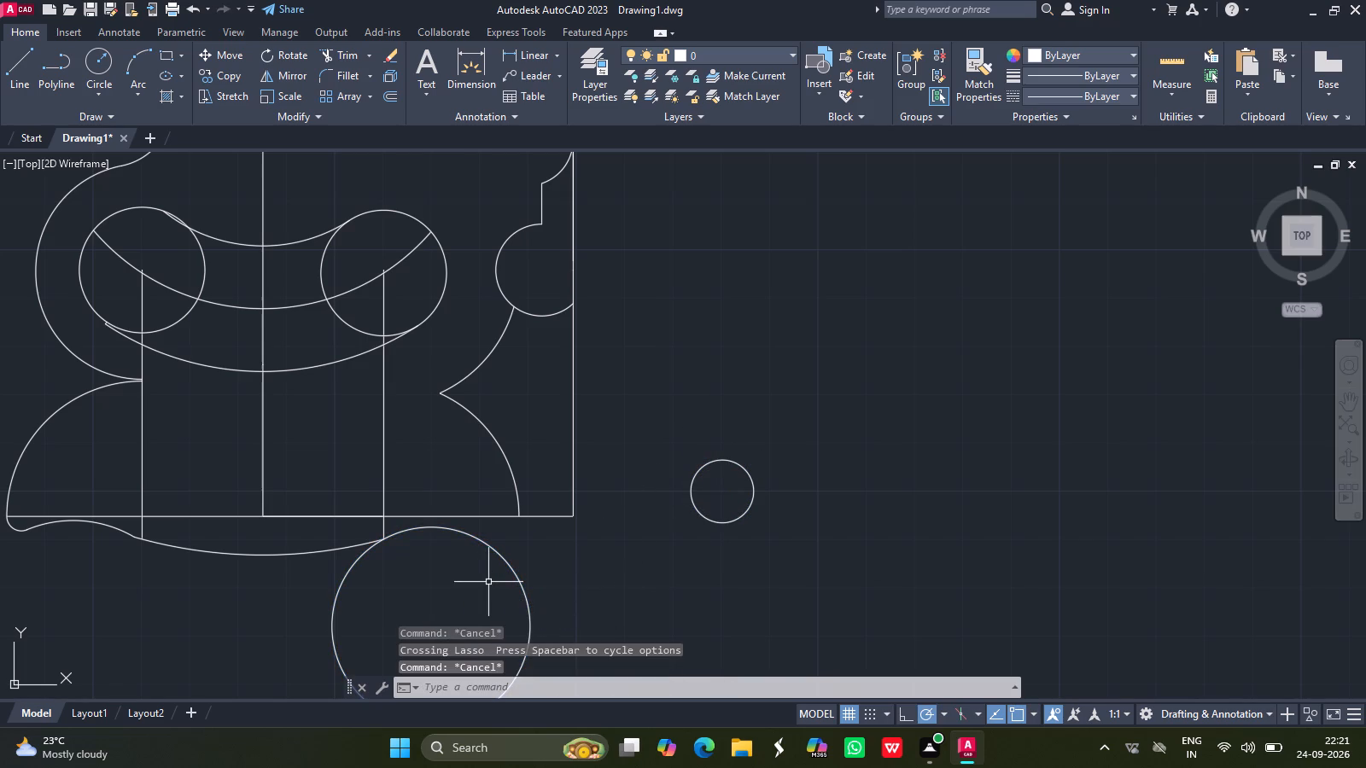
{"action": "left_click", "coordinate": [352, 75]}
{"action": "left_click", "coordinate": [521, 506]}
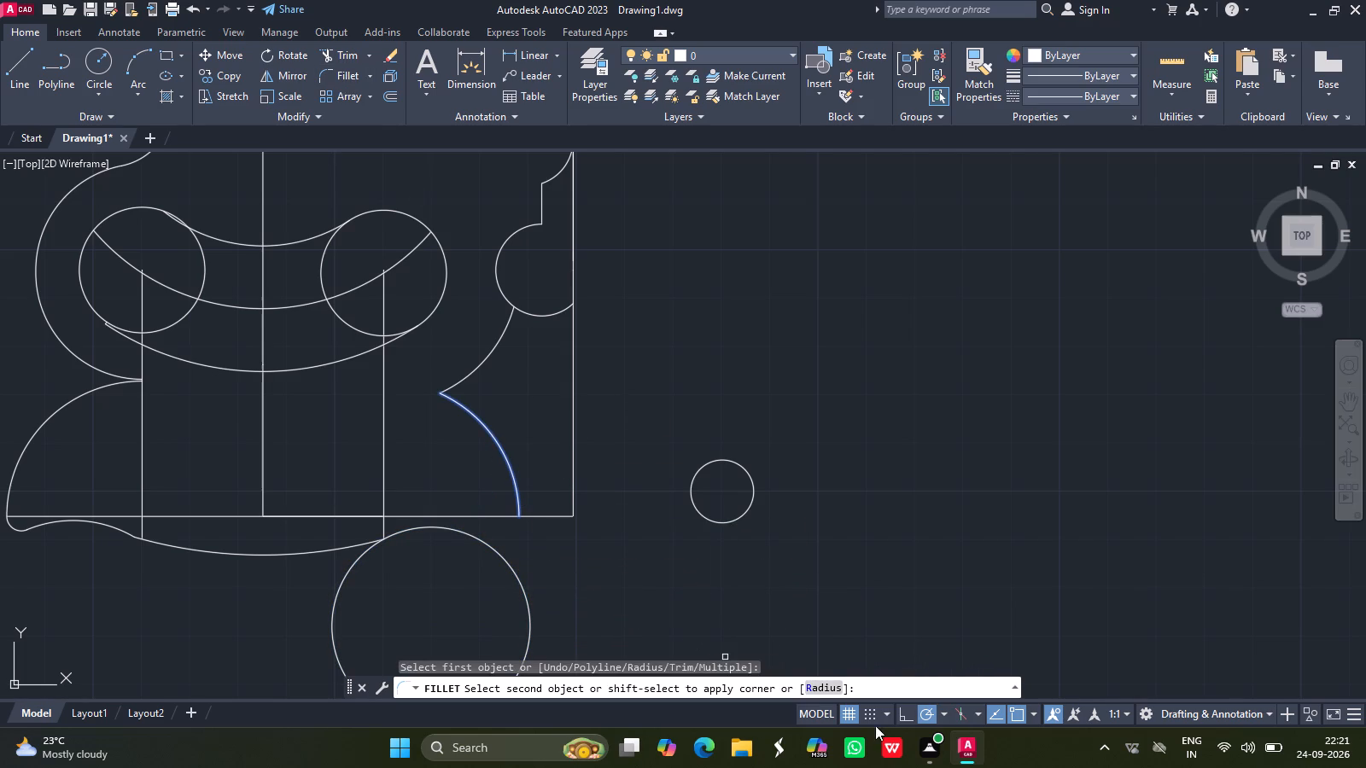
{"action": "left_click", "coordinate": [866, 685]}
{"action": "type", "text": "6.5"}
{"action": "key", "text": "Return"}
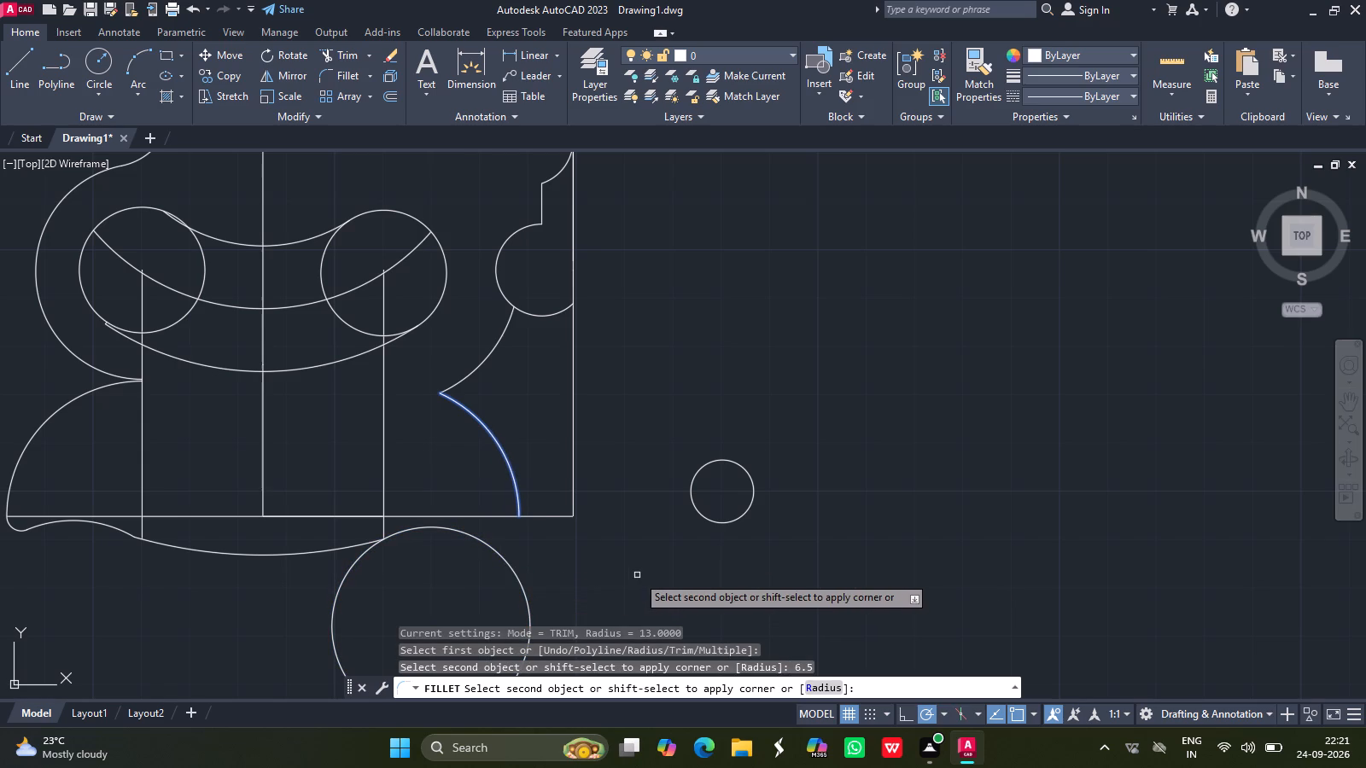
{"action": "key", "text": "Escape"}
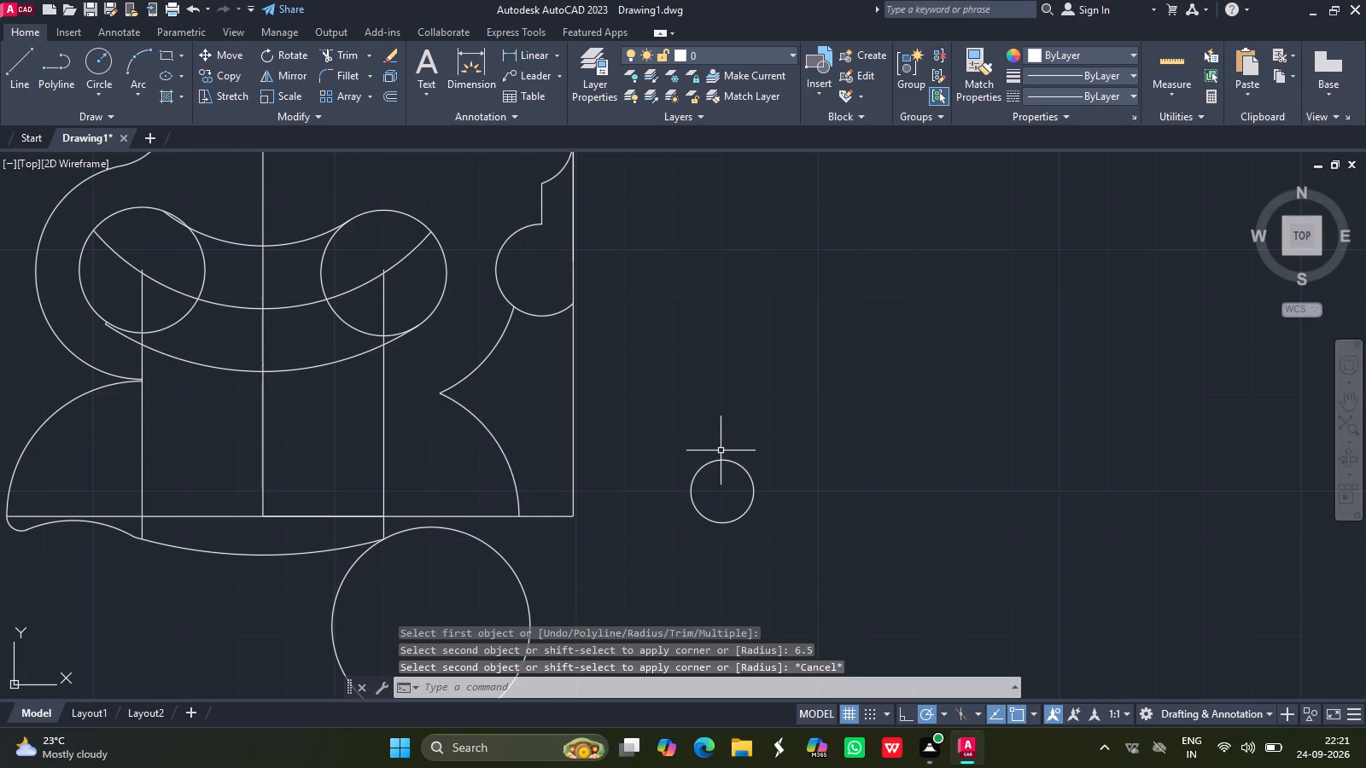
Move the radius 6.5 circle beside the lower-right lobe's end, straddling the base line and touching the large bottom circle.
{"action": "left_click", "coordinate": [722, 461]}
{"action": "type", "text": "mo"}
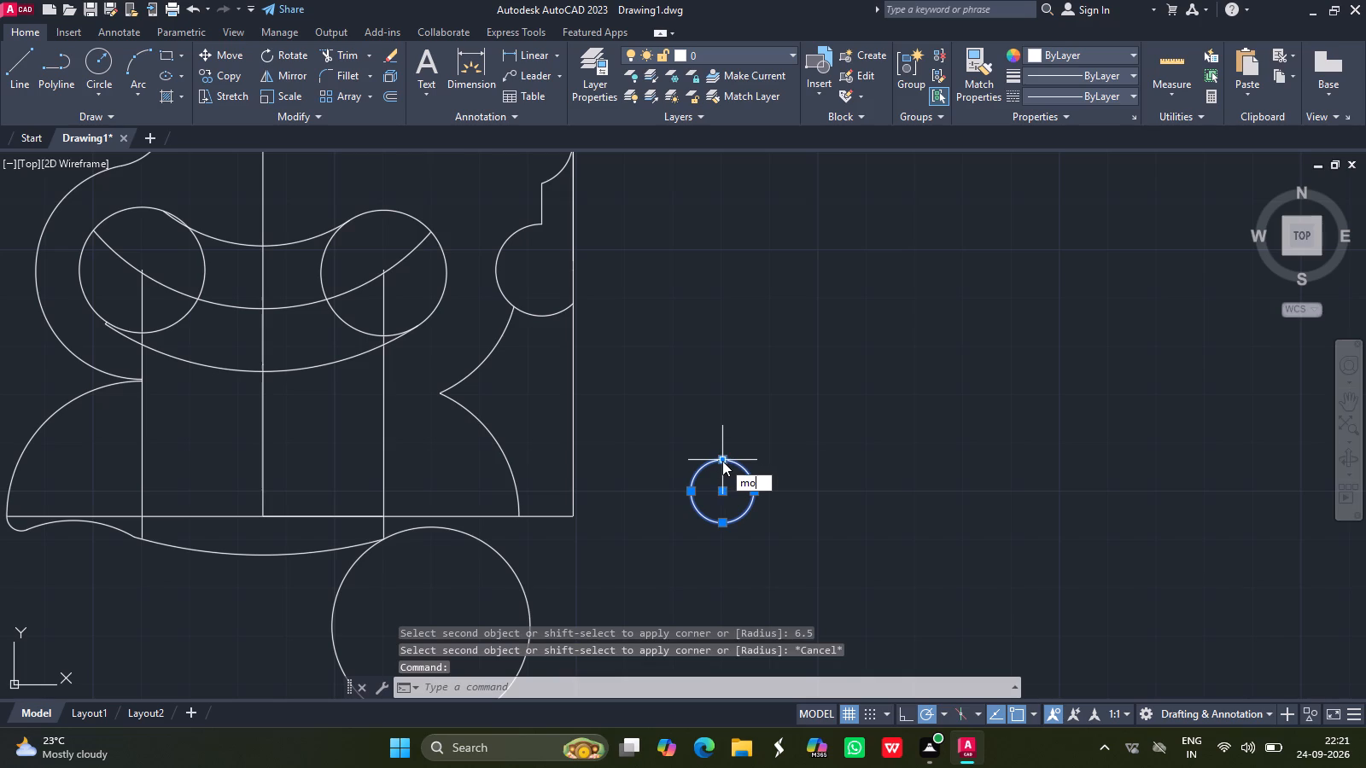
{"action": "key", "text": "Down"}
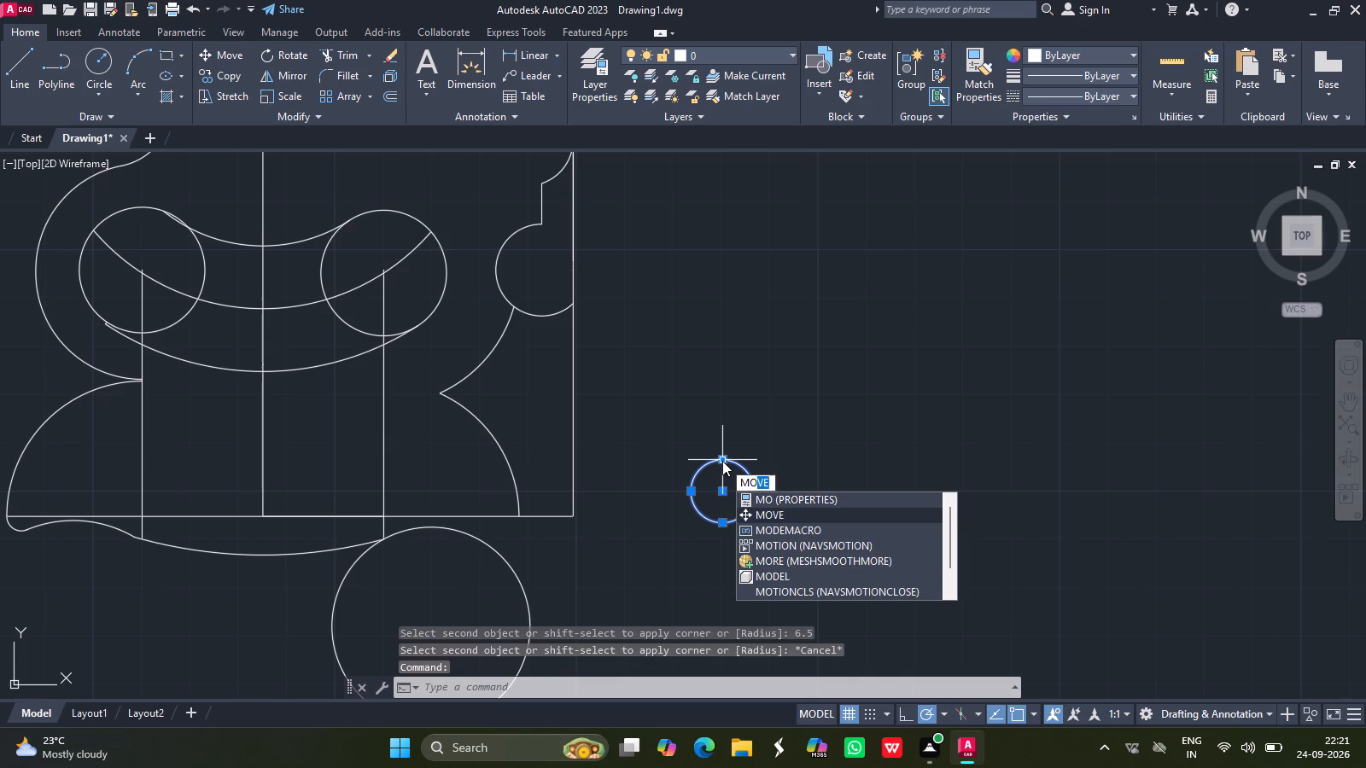
{"action": "key", "text": "Return"}
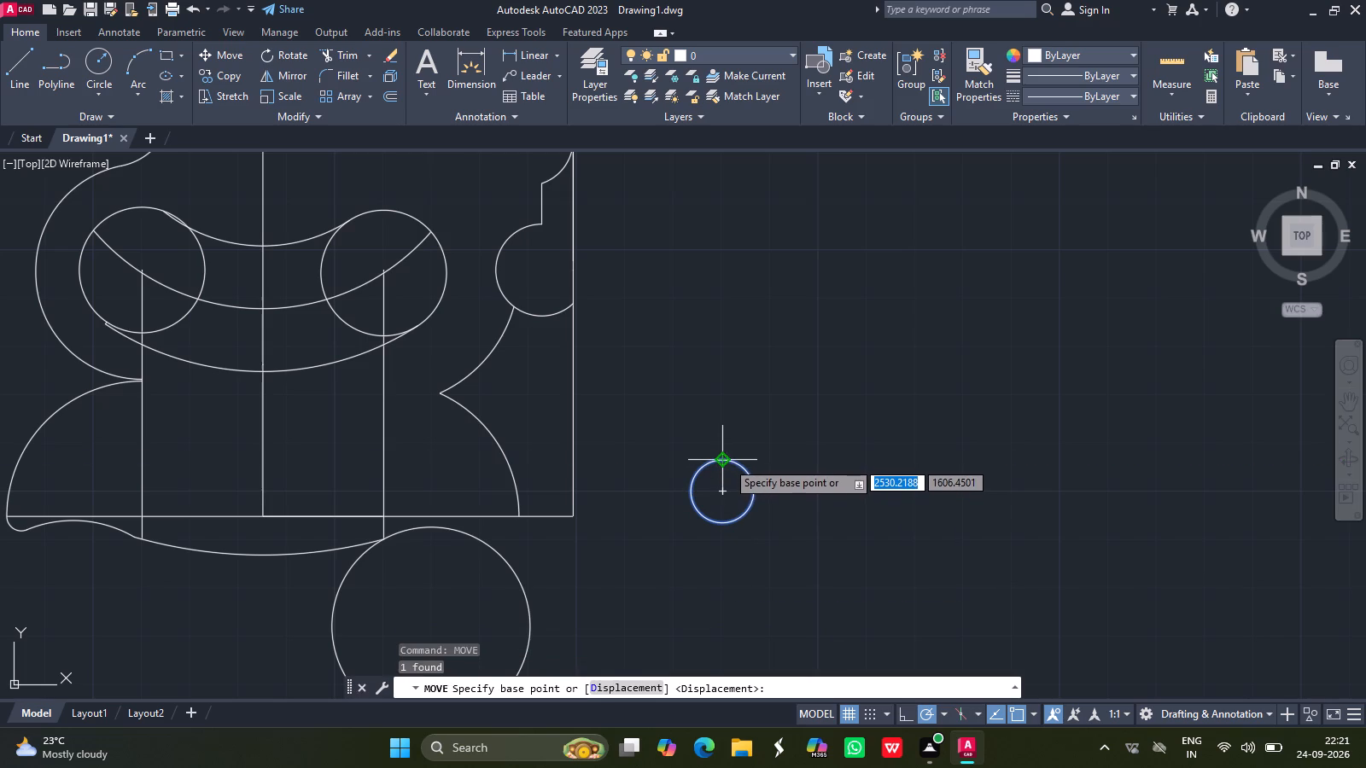
{"action": "left_click_drag", "start_coordinate": [727, 461], "coordinate": [604, 522]}
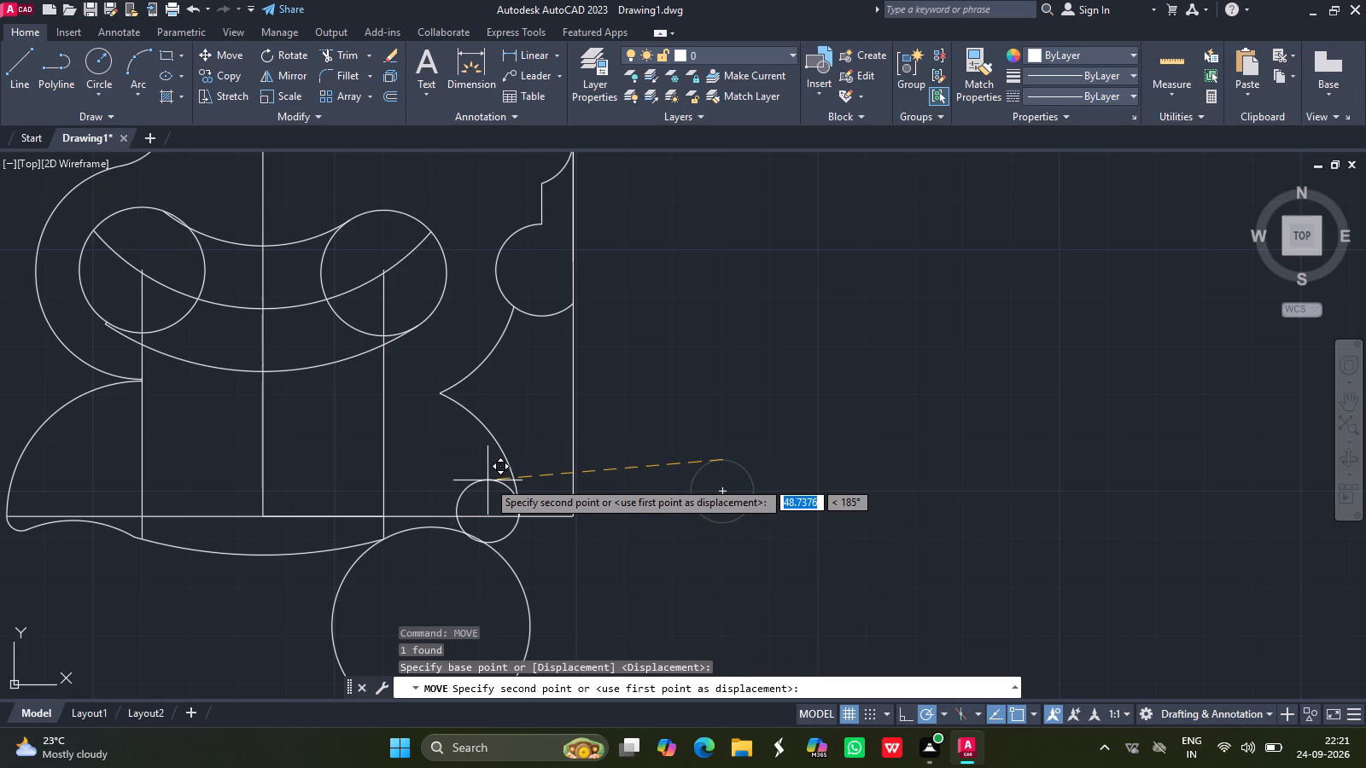
{"action": "left_click", "coordinate": [487, 480]}
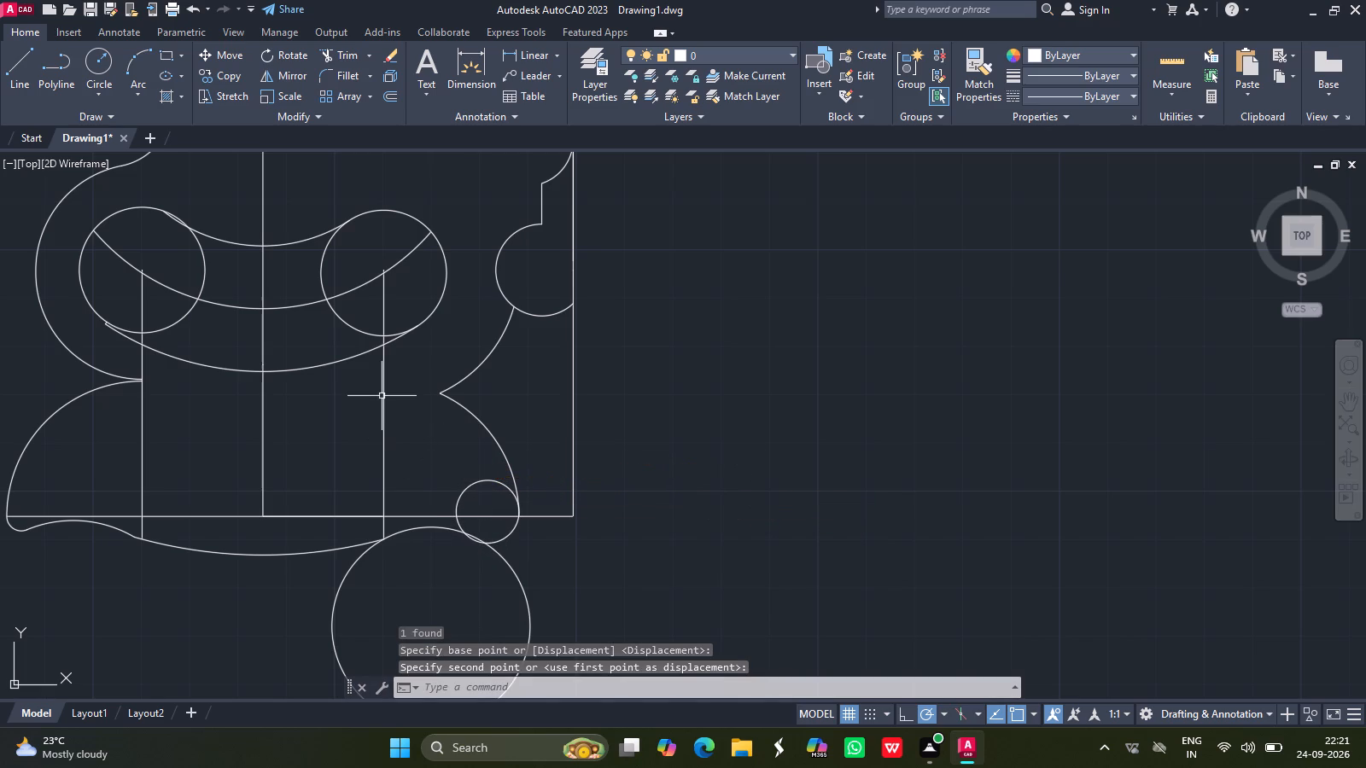
{"action": "left_click", "coordinate": [327, 58]}
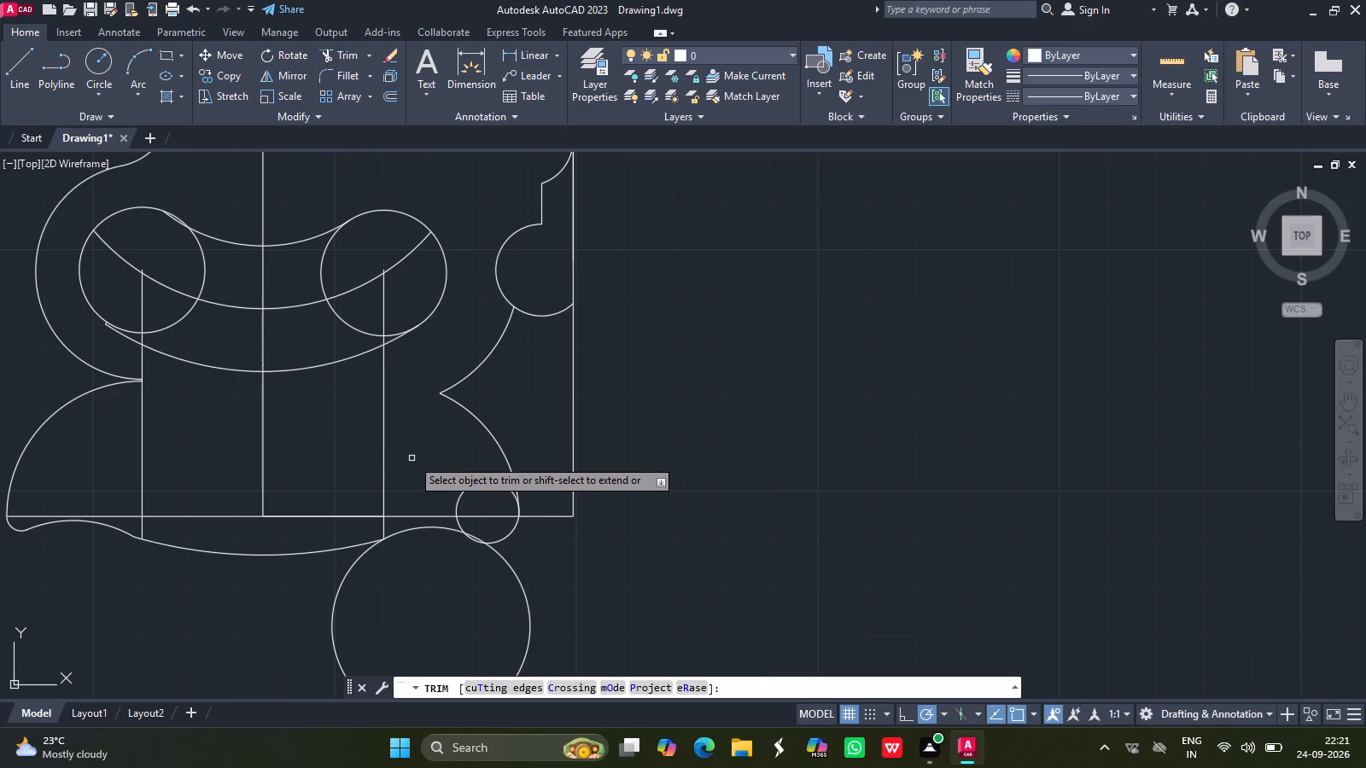
{"action": "key", "text": "Escape"}
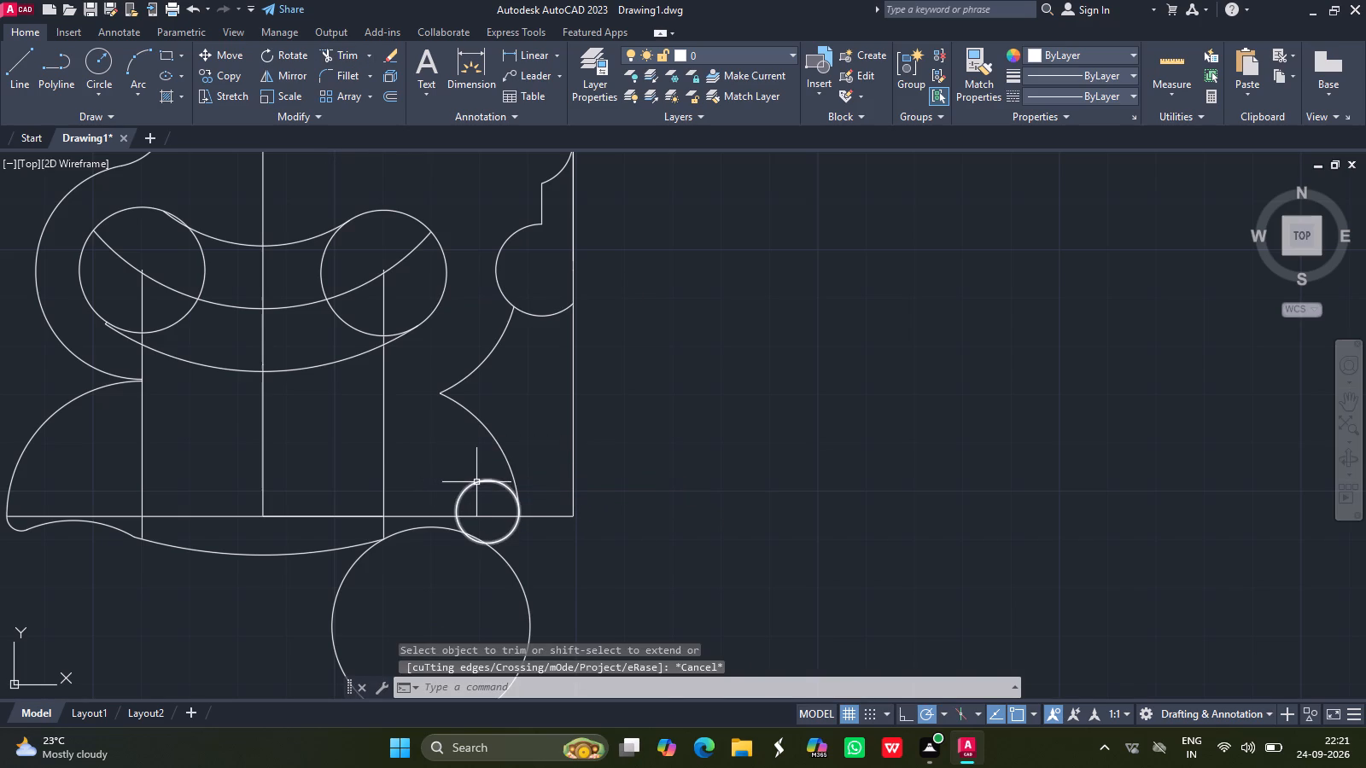
Shift the small circle slightly down and left from its top quadrant so it overlaps the large bottom circle.
{"action": "left_click", "coordinate": [480, 481]}
{"action": "type", "text": "move"}
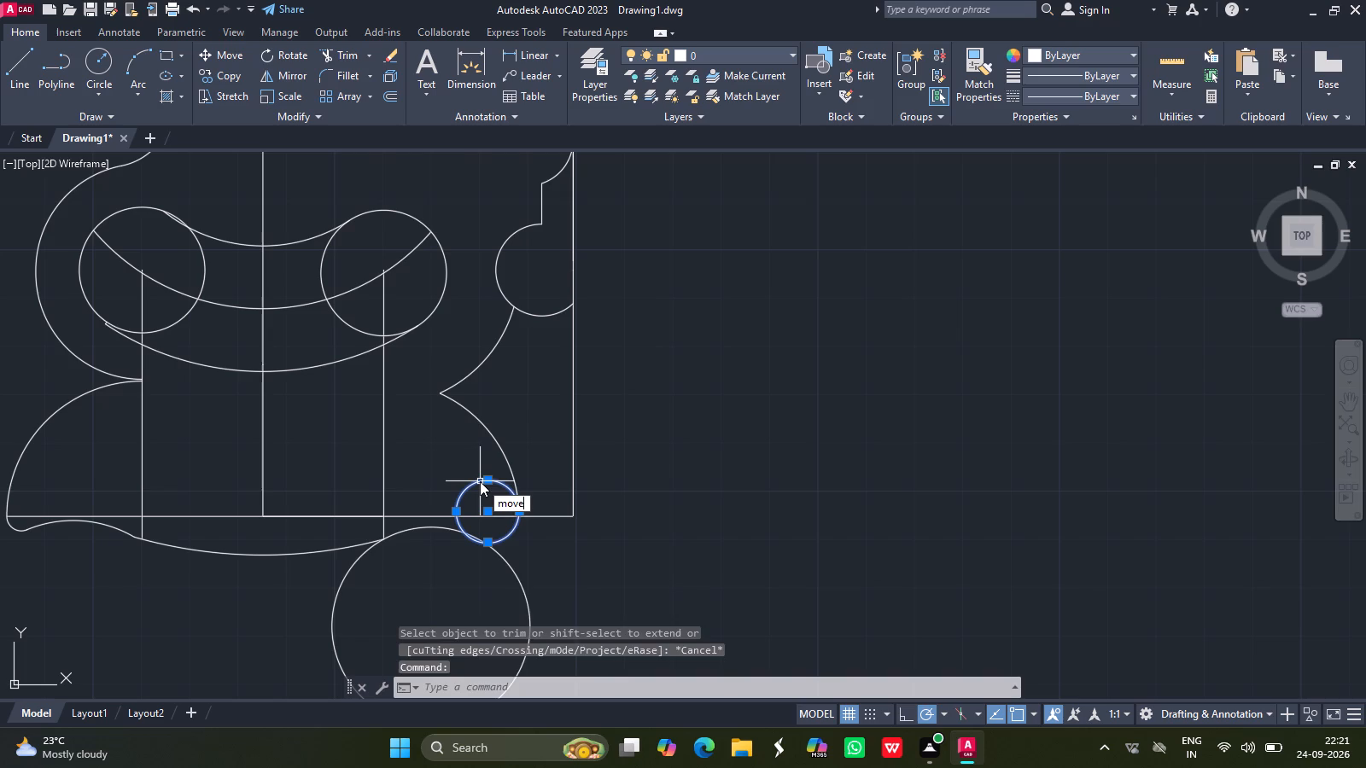
{"action": "key", "text": "Return"}
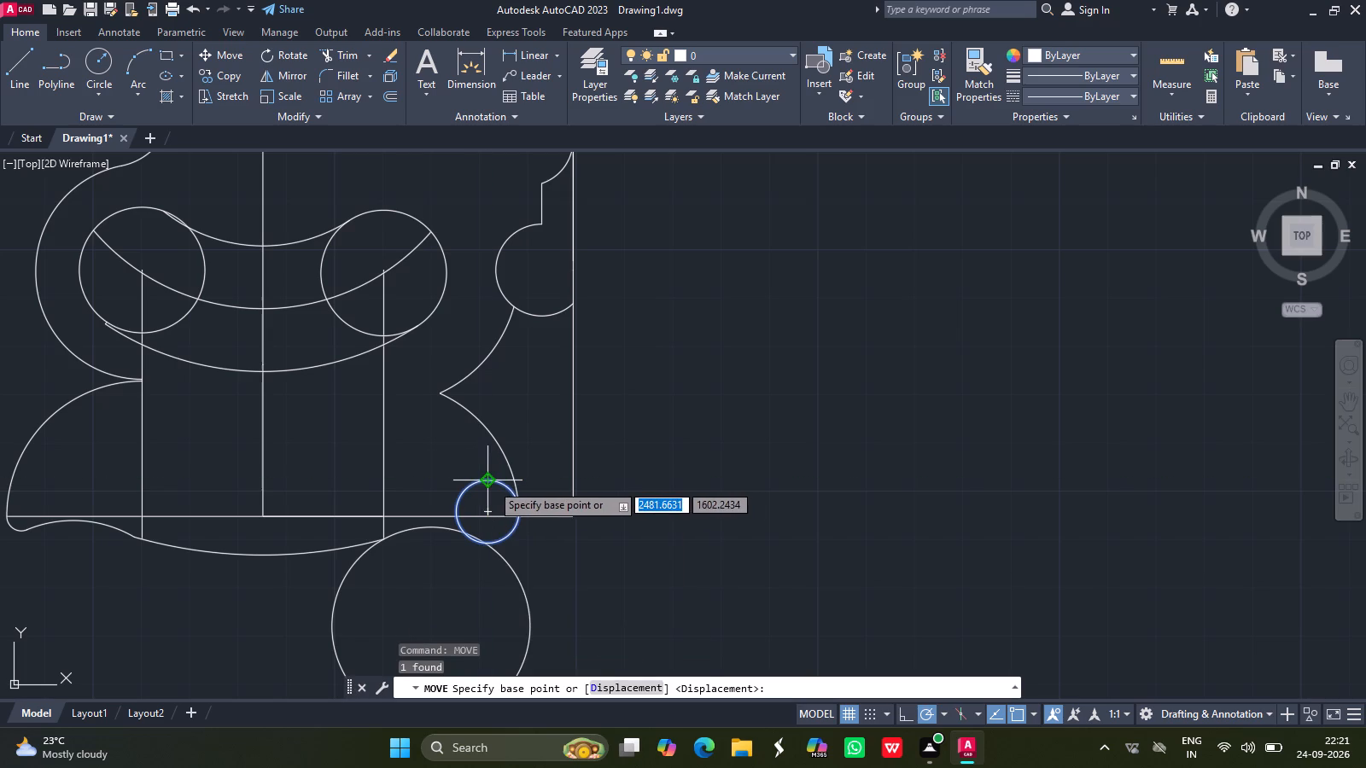
{"action": "left_click", "coordinate": [491, 483]}
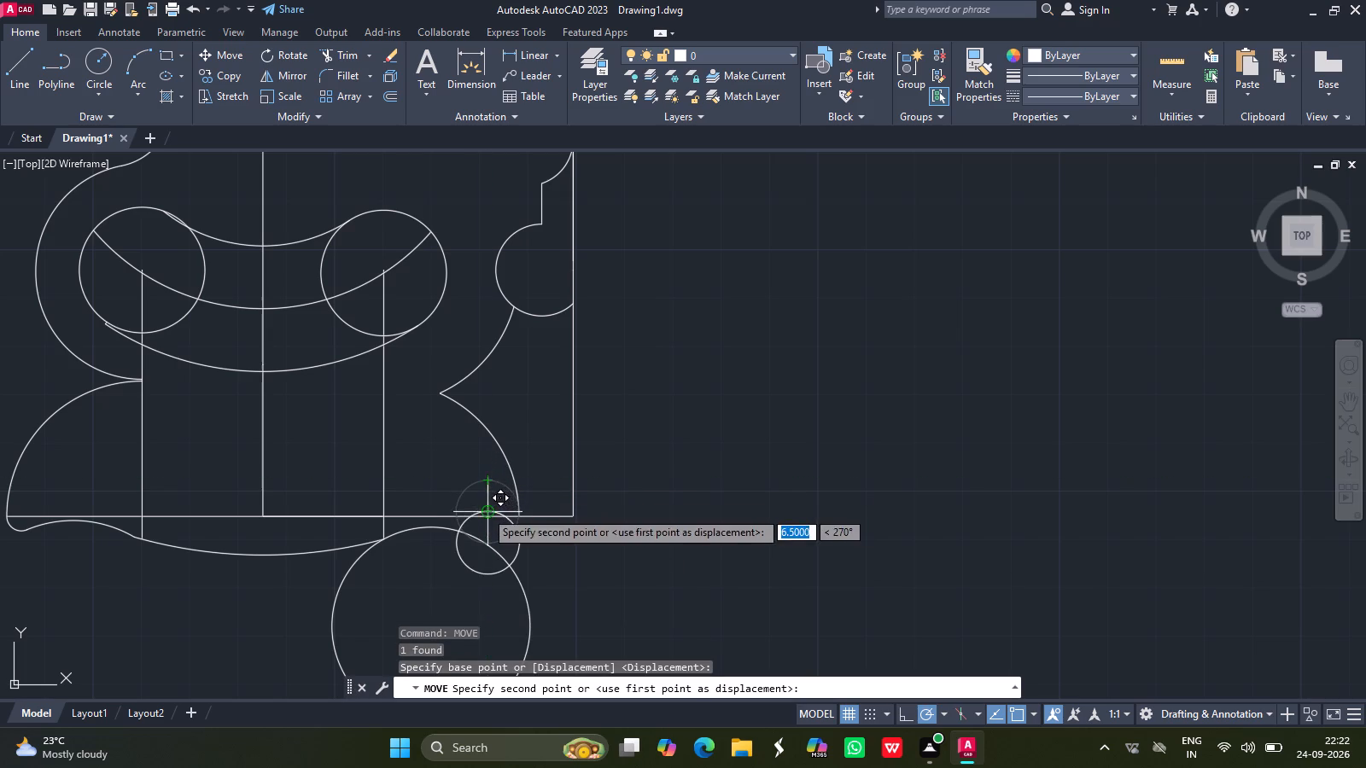
{"action": "left_click", "coordinate": [485, 490]}
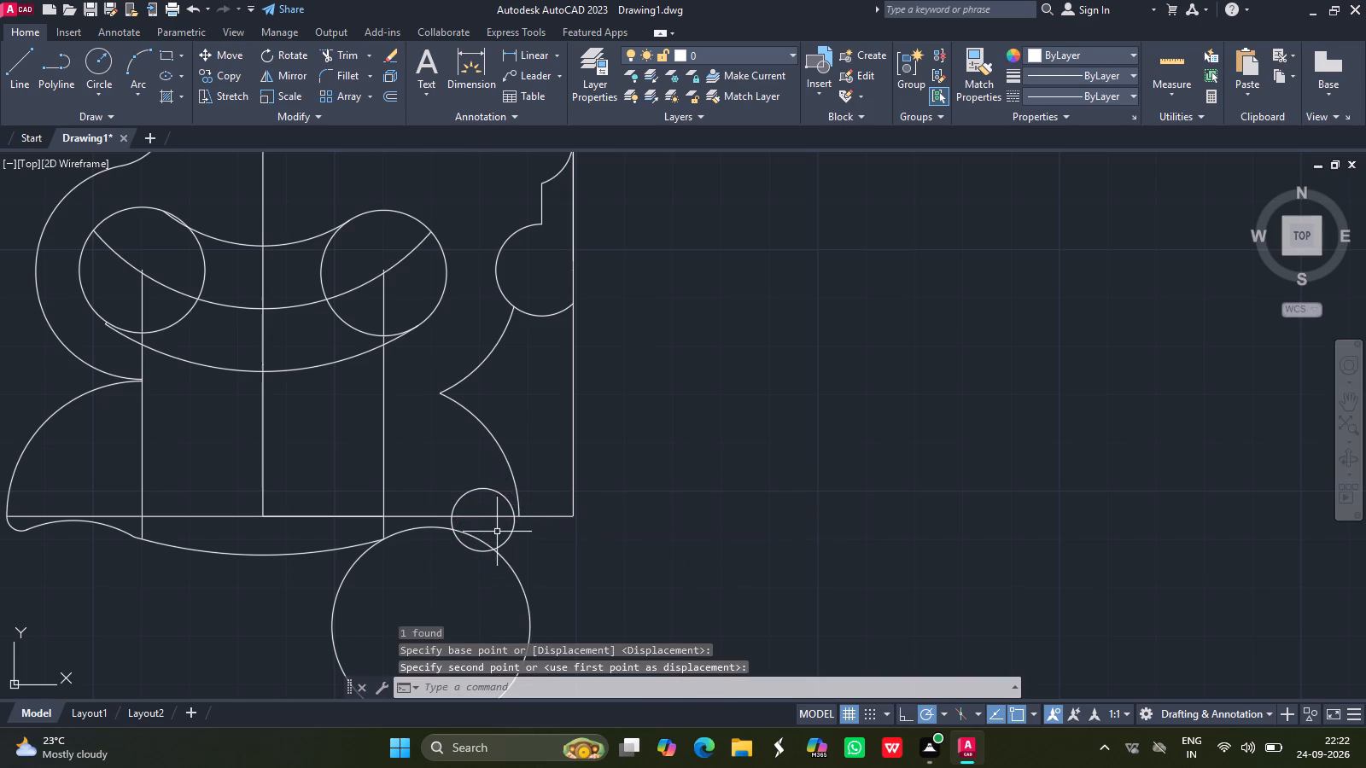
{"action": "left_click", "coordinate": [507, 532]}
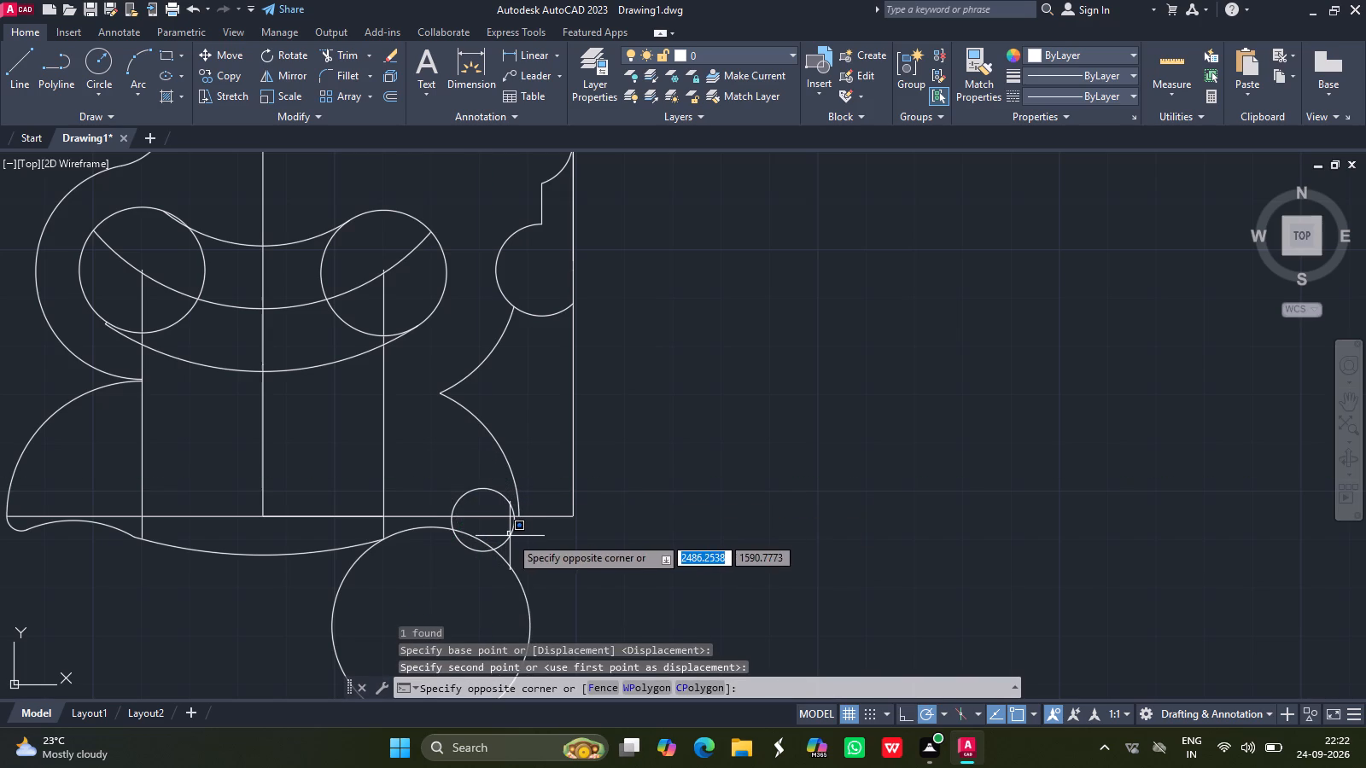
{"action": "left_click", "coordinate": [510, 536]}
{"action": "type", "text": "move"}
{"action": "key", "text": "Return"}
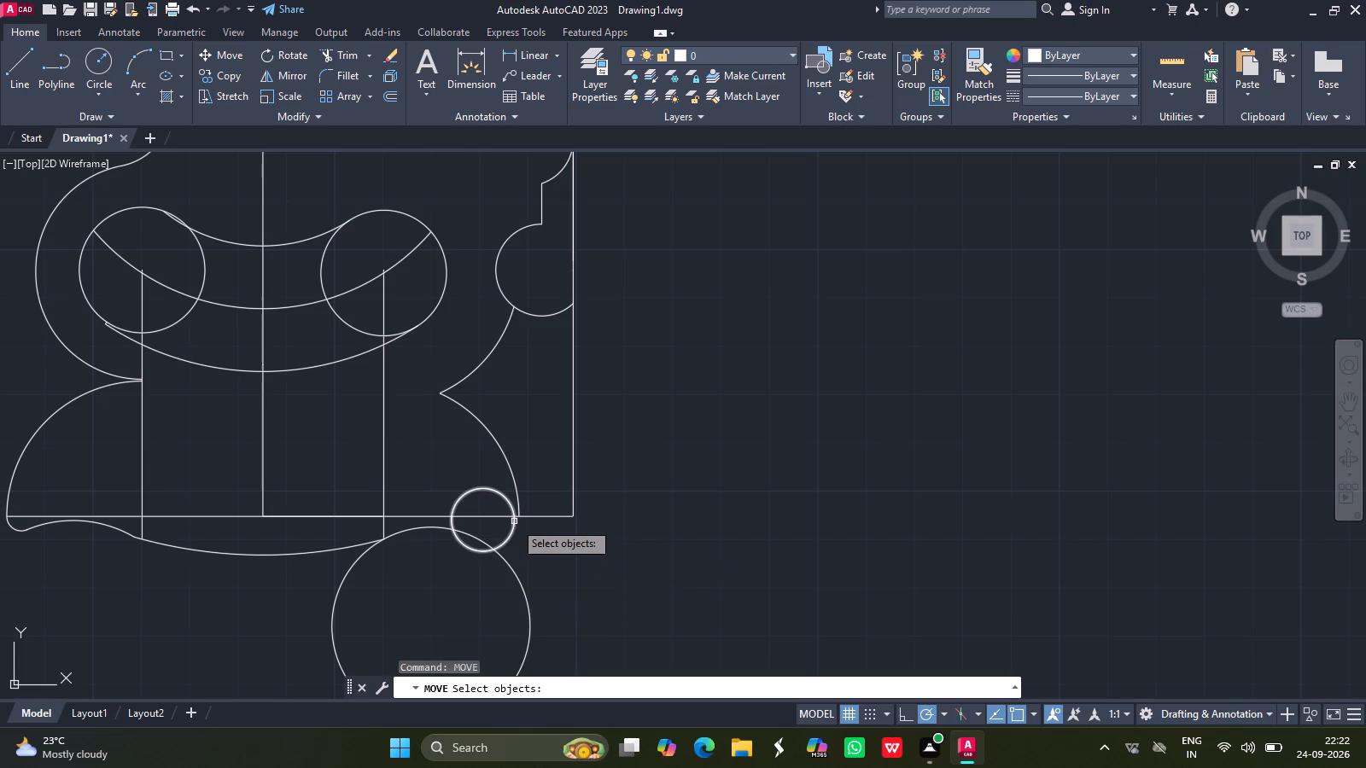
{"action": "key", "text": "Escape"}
Move the small circle so its right quadrant lands at the end of the lower-right lobe's arc on the base line.
{"action": "left_click", "coordinate": [513, 526]}
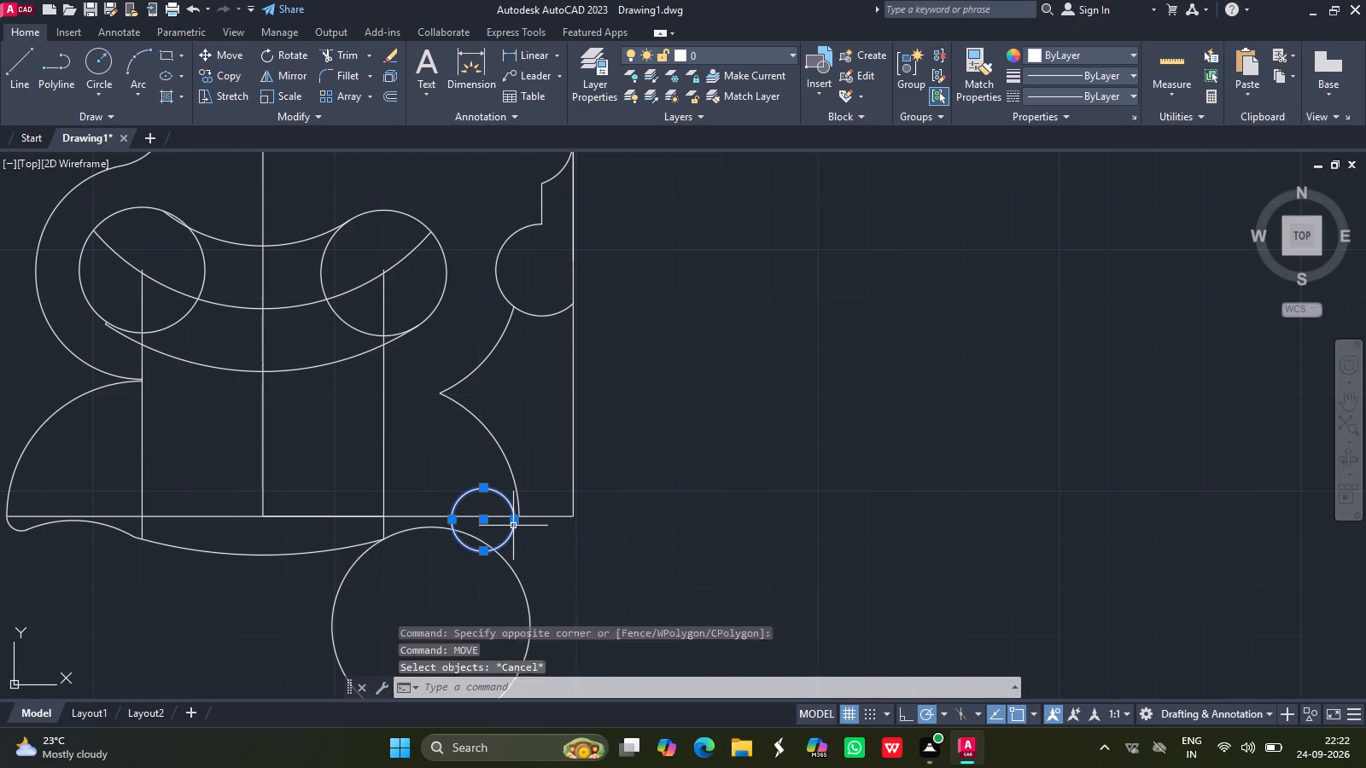
{"action": "type", "text": "move"}
{"action": "key", "text": "Return"}
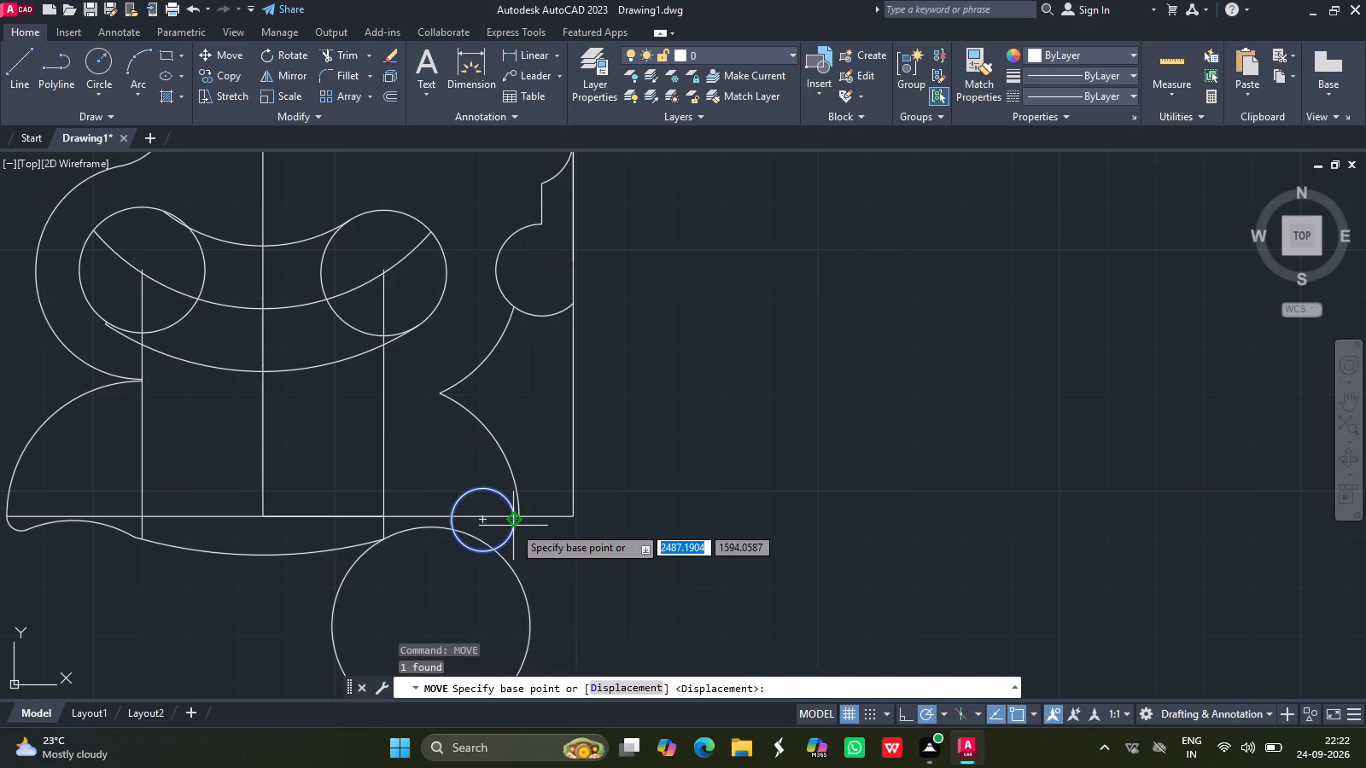
{"action": "scroll", "coordinate": [517, 521], "scroll_direction": "up", "scroll_amount": 4, "text": "ctrl"}
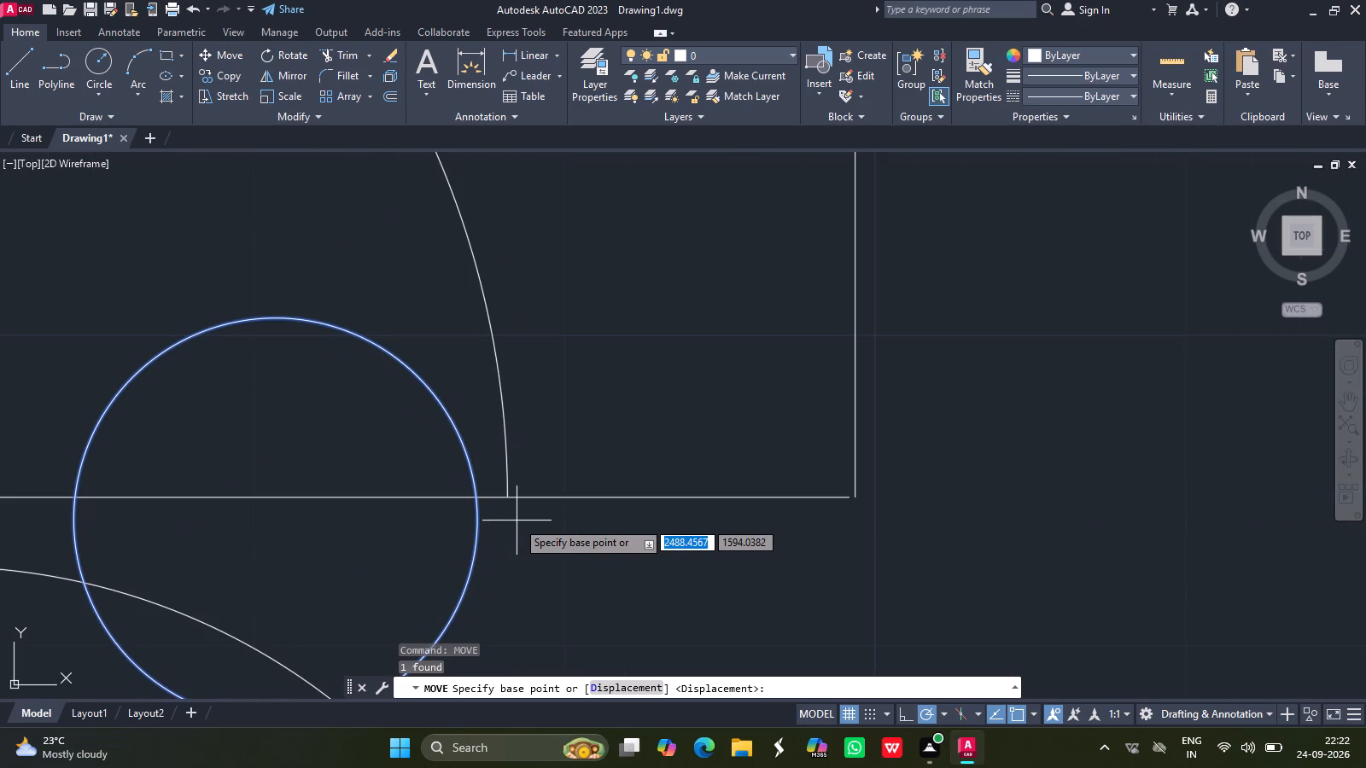
{"action": "left_click_drag", "start_coordinate": [477, 523], "coordinate": [503, 510]}
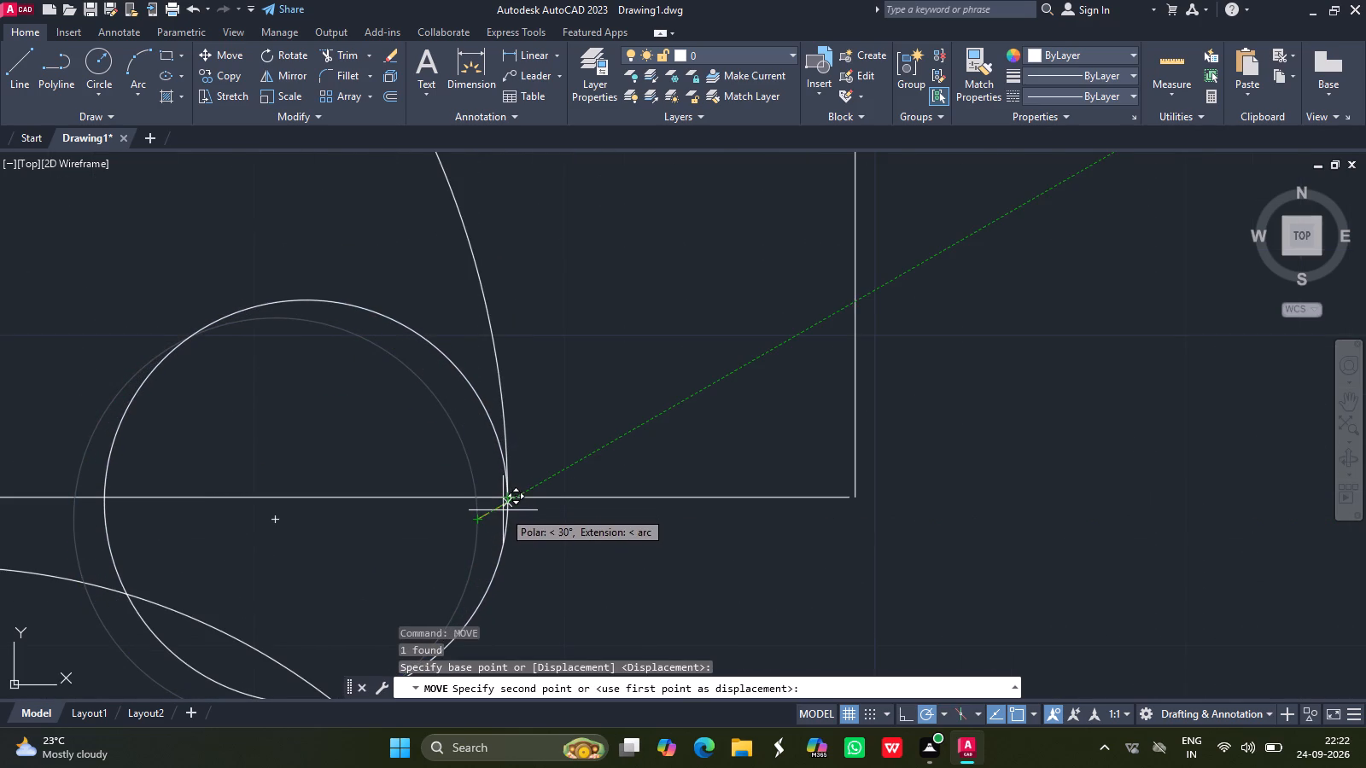
{"action": "left_click", "coordinate": [503, 510]}
{"action": "scroll", "coordinate": [385, 466], "scroll_direction": "down", "scroll_amount": 2, "text": "ctrl"}
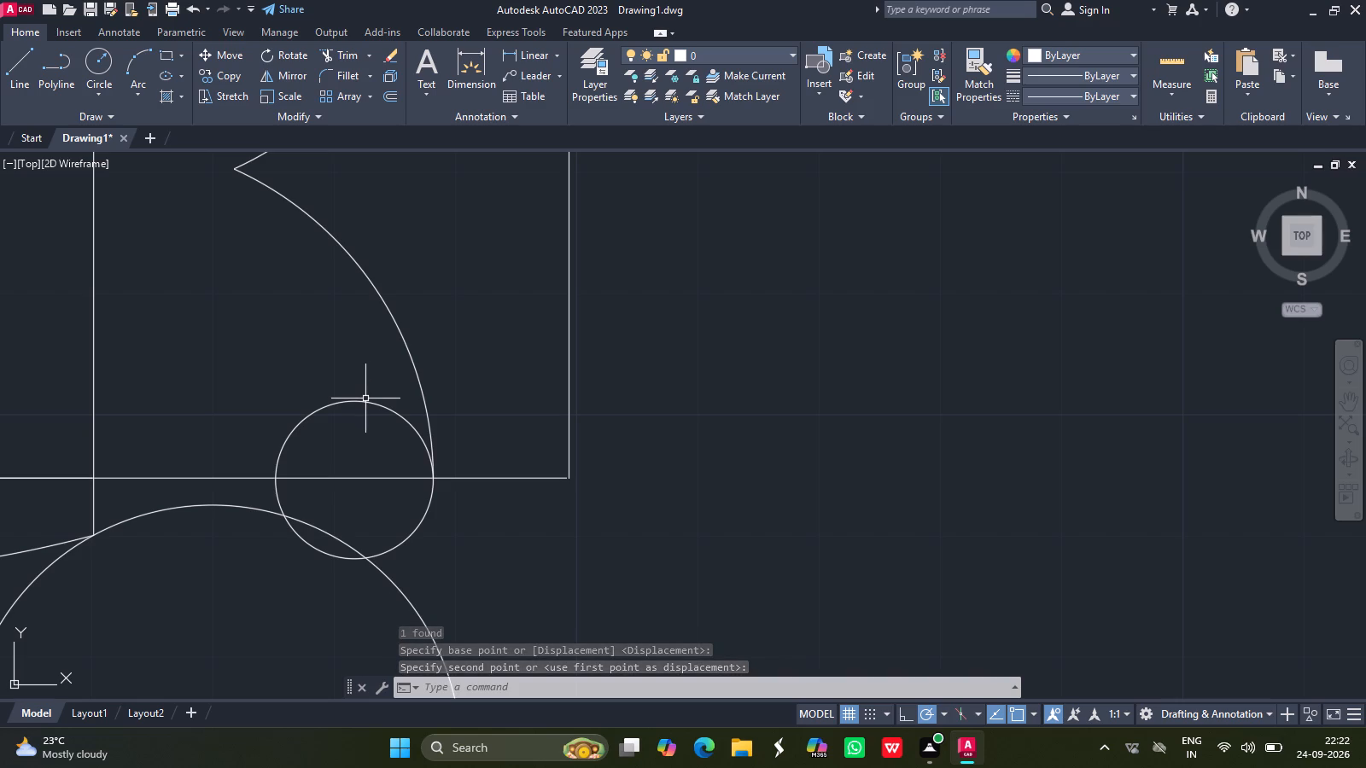
Move the small circle straight down about 1.6 units, using its top quadrant as the base point.
{"action": "left_click", "coordinate": [365, 404]}
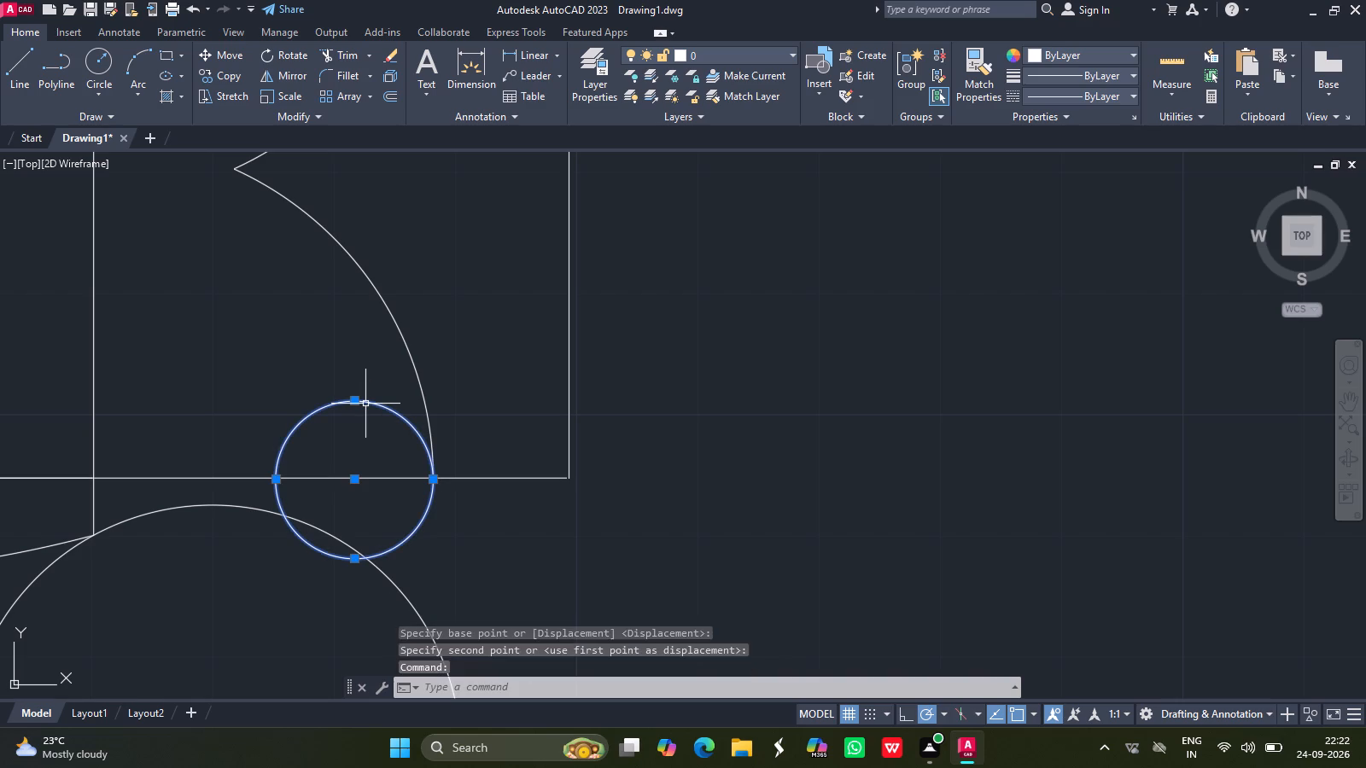
{"action": "type", "text": "move"}
{"action": "key", "text": "Return"}
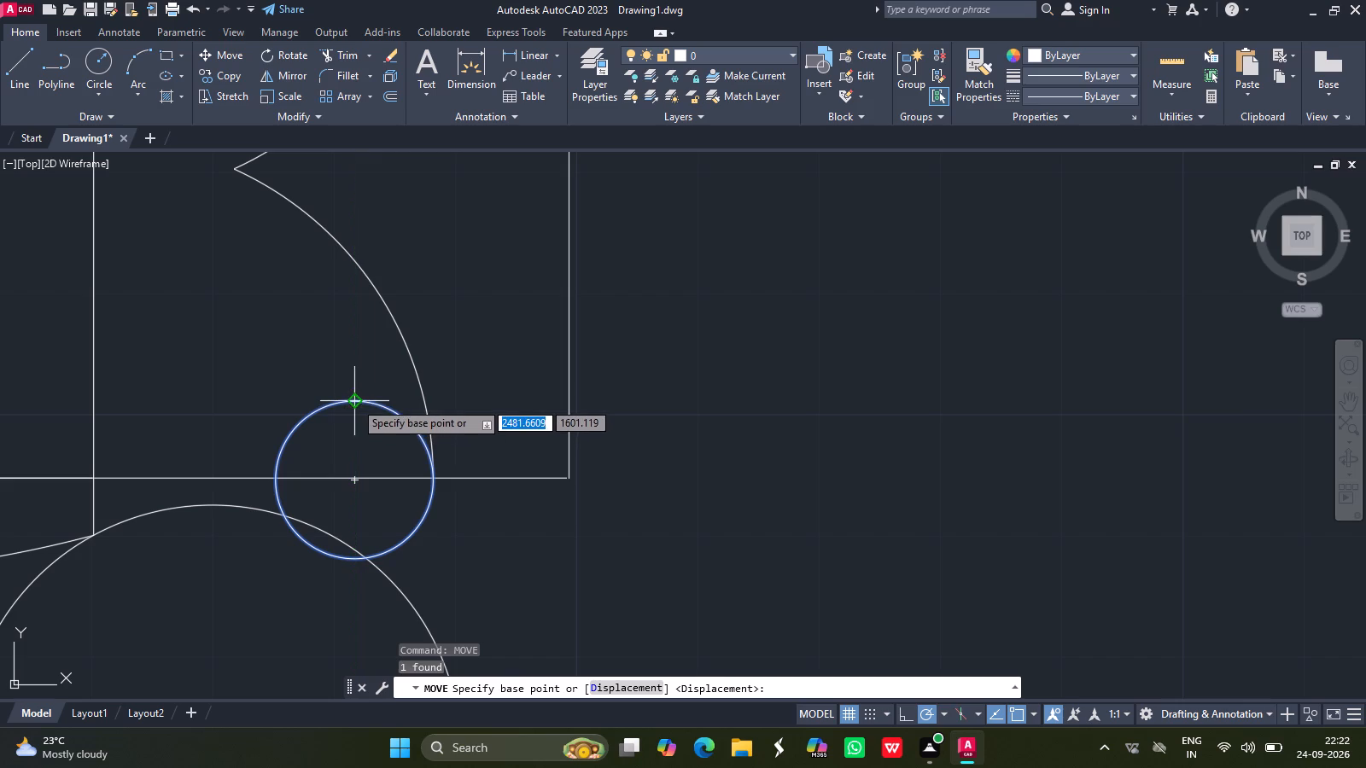
{"action": "left_click_drag", "start_coordinate": [354, 401], "coordinate": [353, 421]}
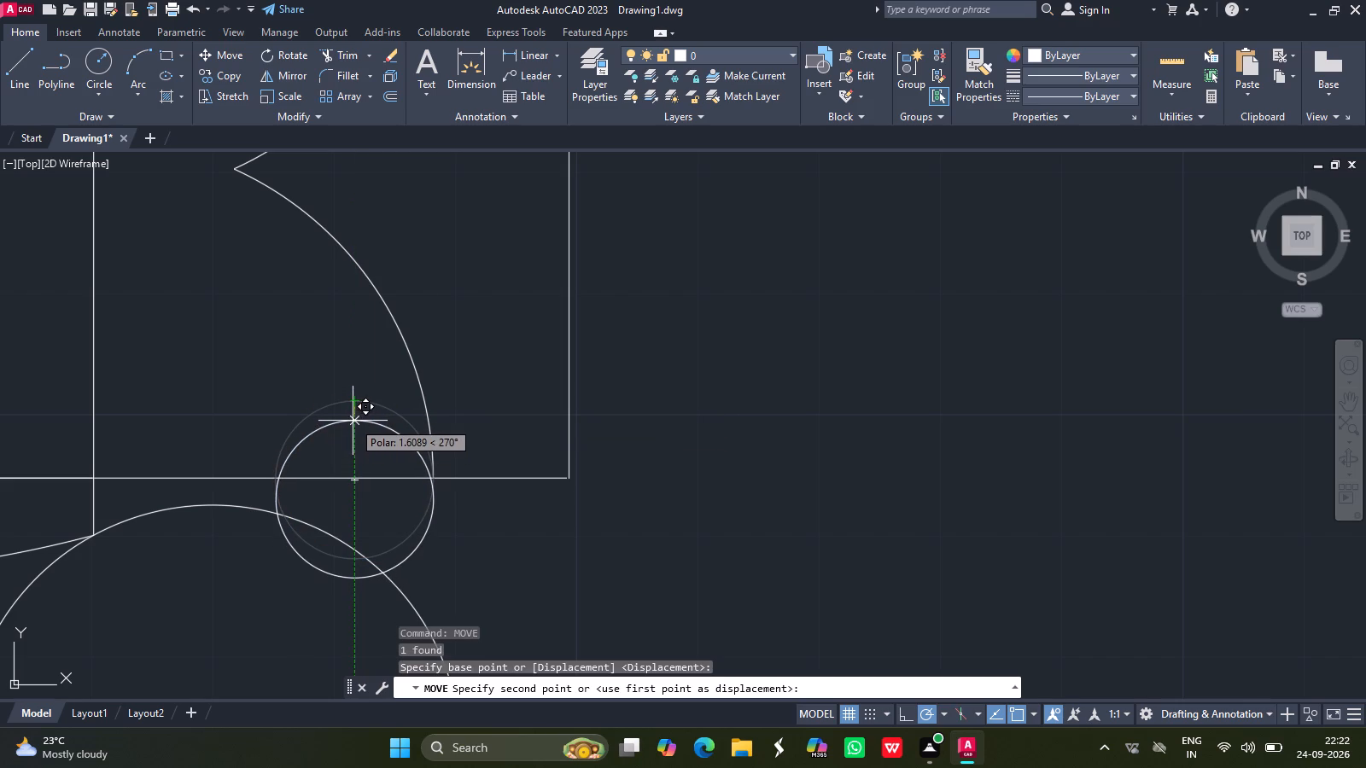
{"action": "left_click_drag", "start_coordinate": [353, 421], "coordinate": [362, 424]}
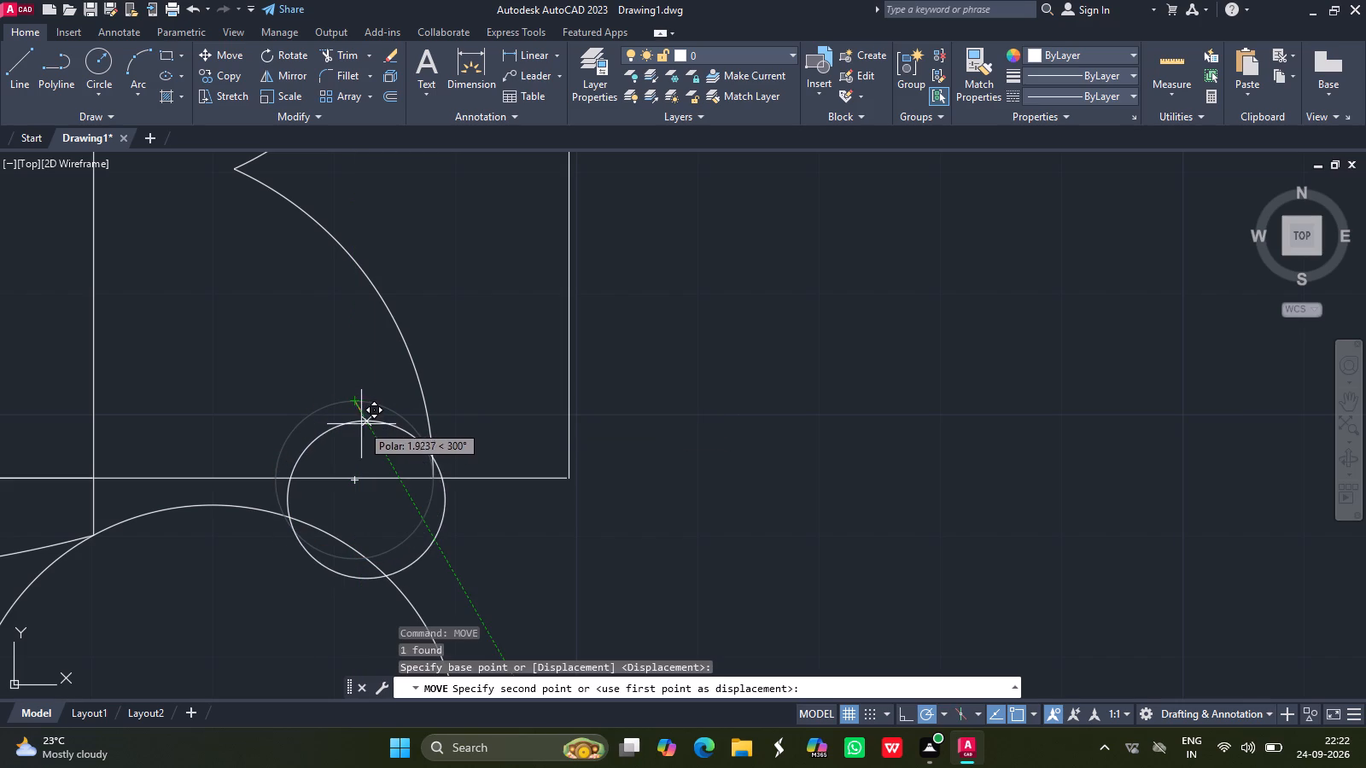
{"action": "left_click_drag", "start_coordinate": [362, 424], "coordinate": [352, 421]}
{"action": "left_click", "coordinate": [352, 421]}
Move the small circle slightly right so its intersection with the base line meets the lower-right lobe's arc end.
{"action": "scroll", "coordinate": [352, 421], "scroll_direction": "up", "scroll_amount": 1, "text": "ctrl"}
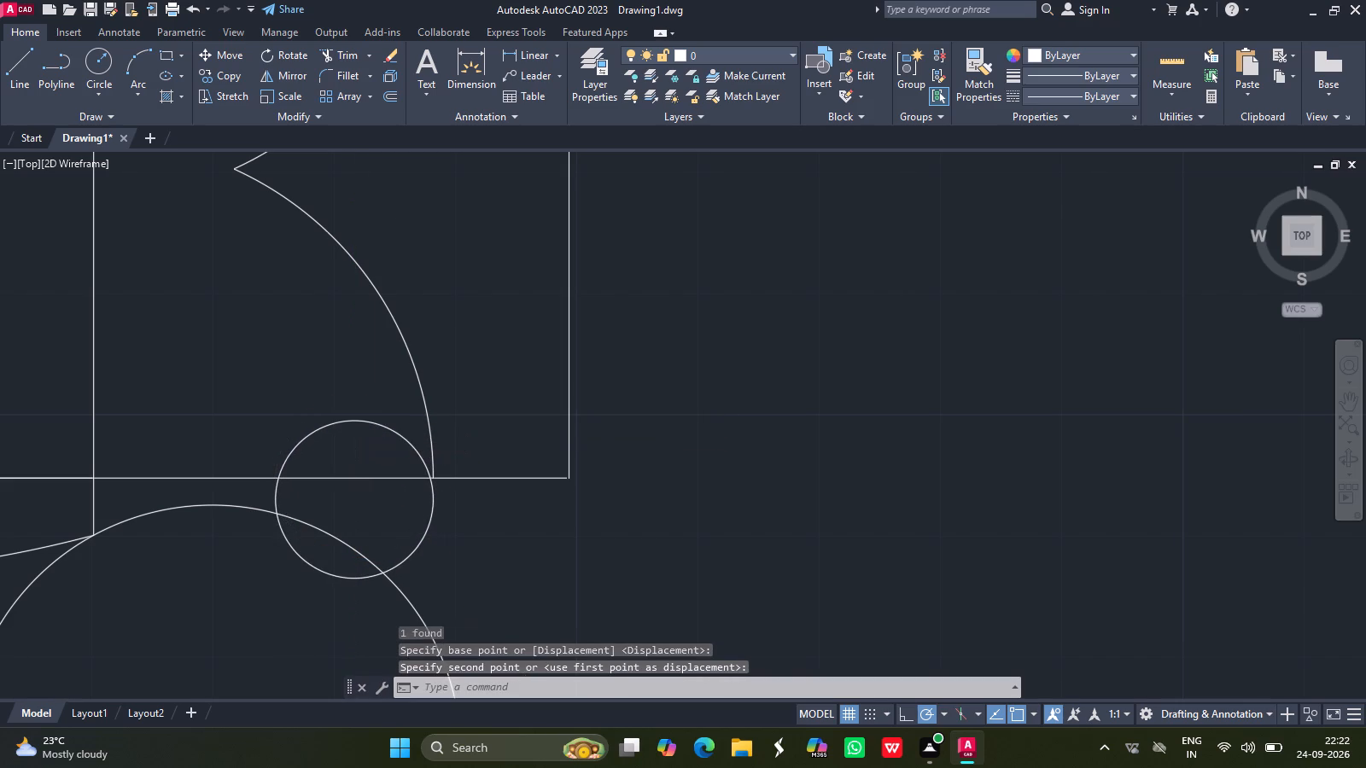
{"action": "scroll", "coordinate": [352, 421], "scroll_direction": "up", "scroll_amount": 2, "text": "ctrl"}
{"action": "scroll", "coordinate": [457, 474], "scroll_direction": "down", "scroll_amount": 1, "text": "ctrl"}
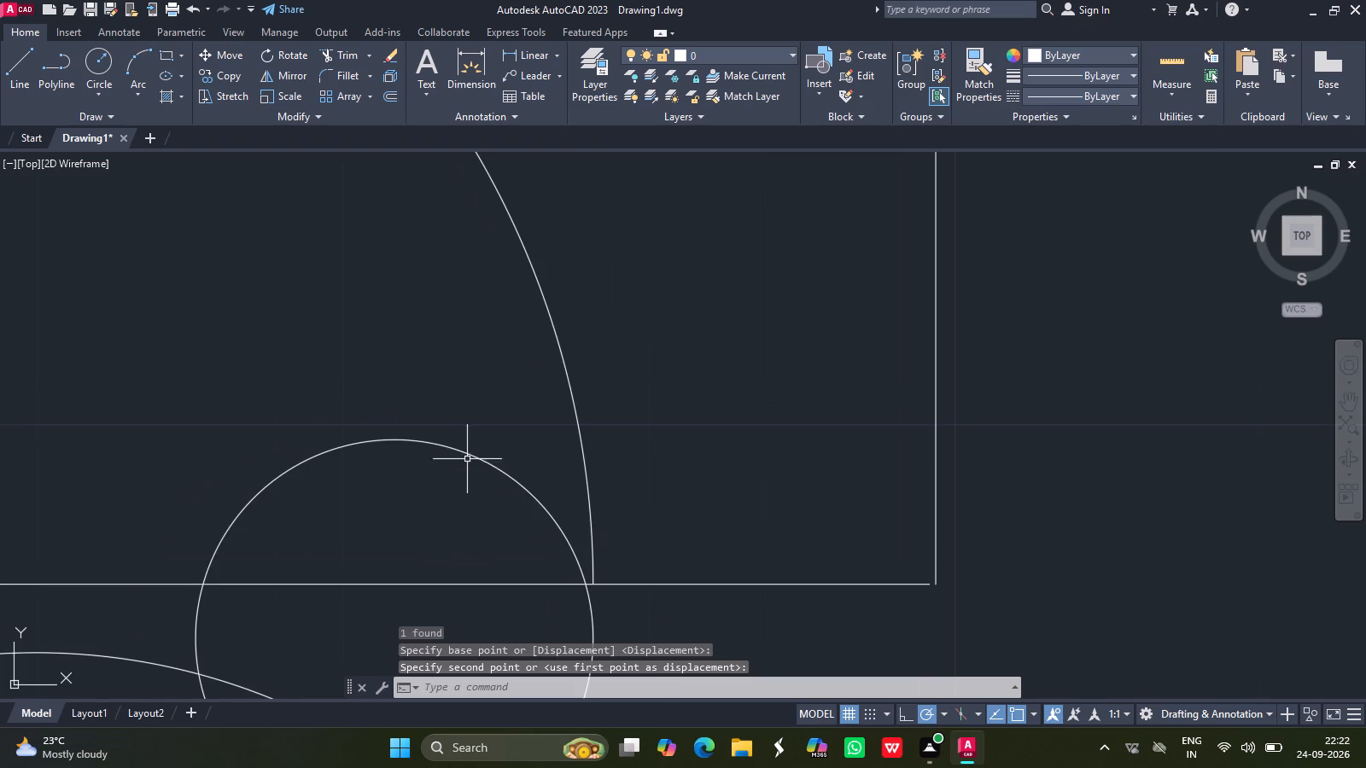
{"action": "left_click", "coordinate": [476, 455]}
{"action": "type", "text": "move"}
{"action": "key", "text": "Return"}
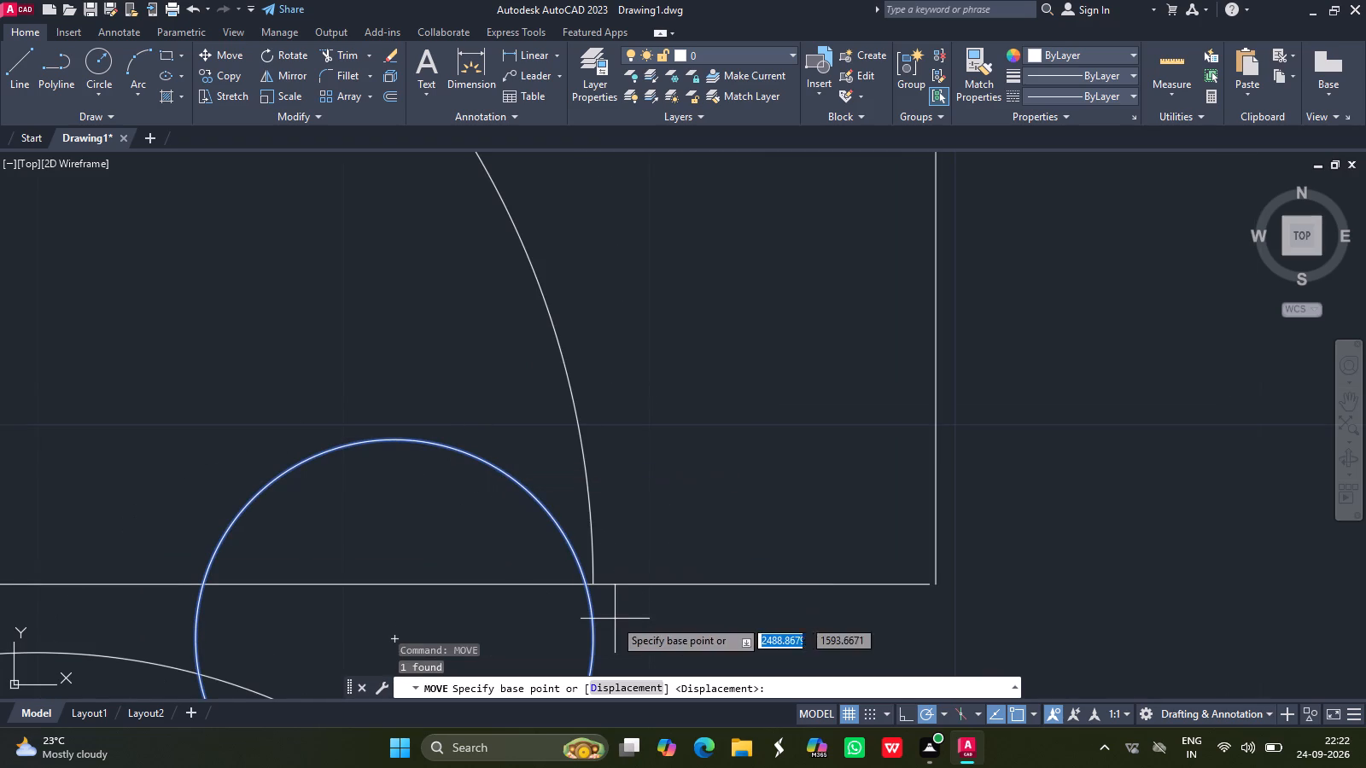
{"action": "left_click_drag", "start_coordinate": [585, 580], "coordinate": [587, 580]}
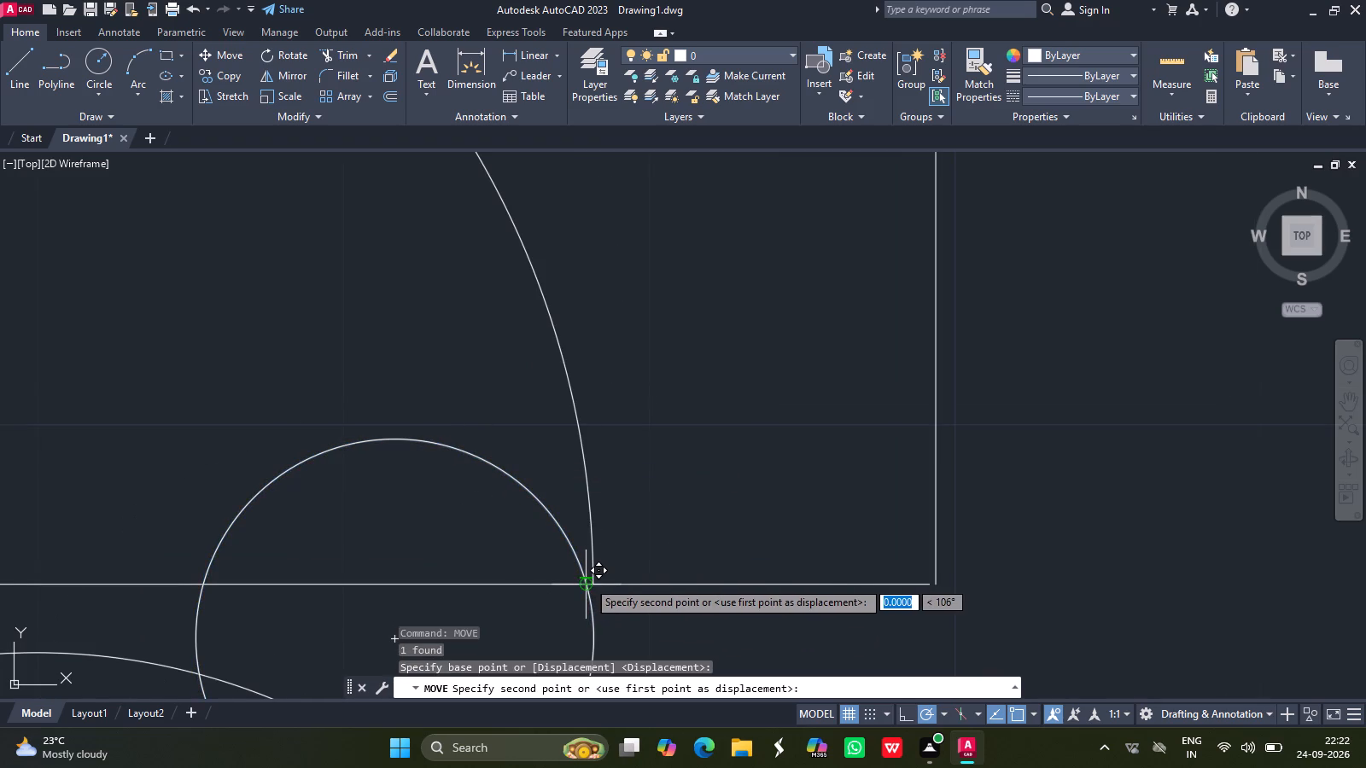
{"action": "left_click_drag", "start_coordinate": [587, 580], "coordinate": [593, 581]}
{"action": "left_click_drag", "start_coordinate": [593, 581], "coordinate": [447, 525]}
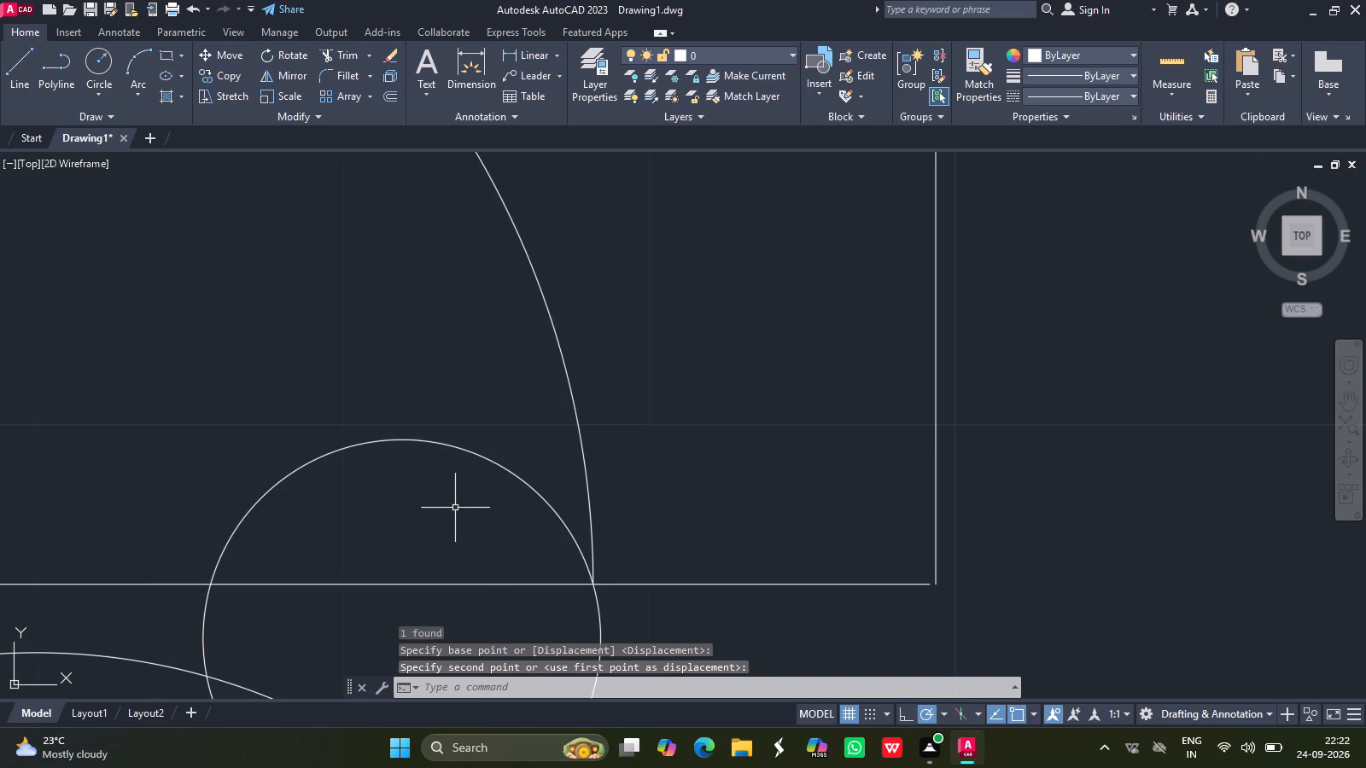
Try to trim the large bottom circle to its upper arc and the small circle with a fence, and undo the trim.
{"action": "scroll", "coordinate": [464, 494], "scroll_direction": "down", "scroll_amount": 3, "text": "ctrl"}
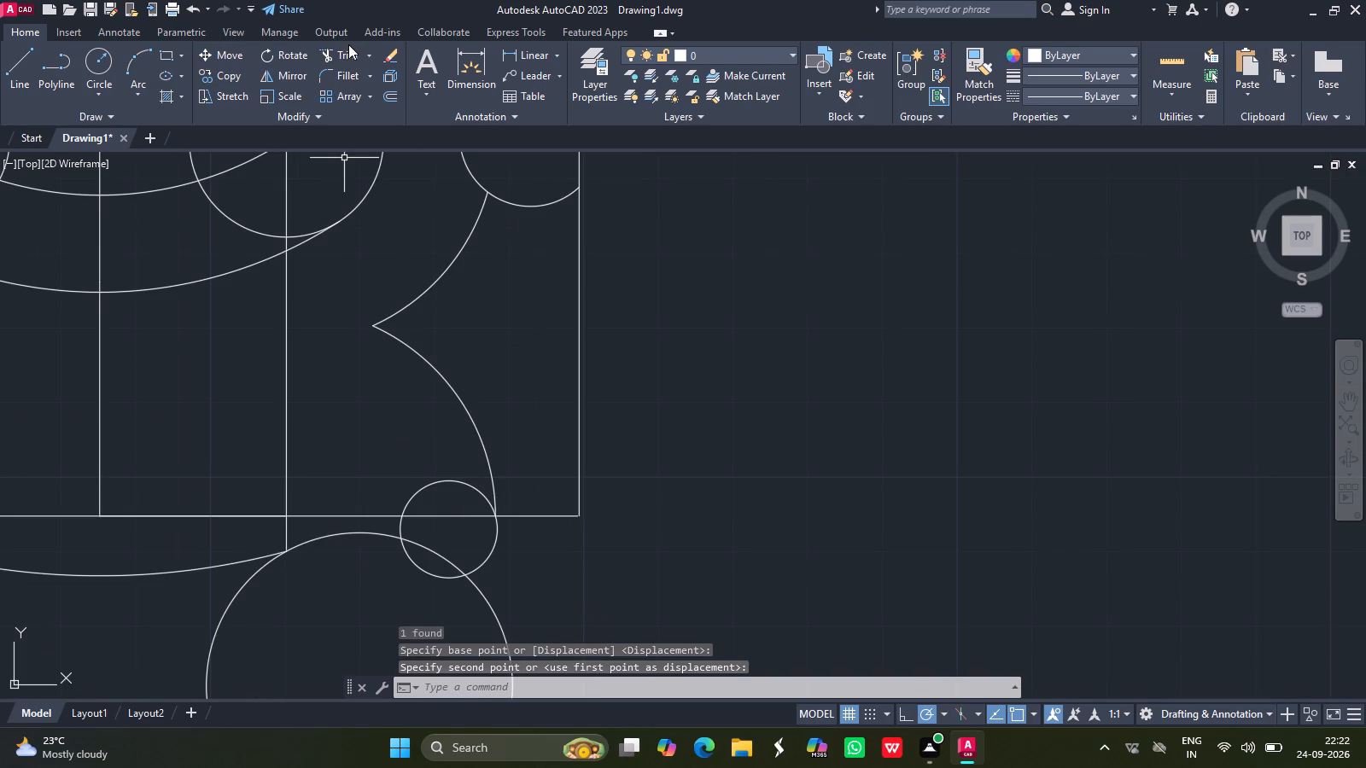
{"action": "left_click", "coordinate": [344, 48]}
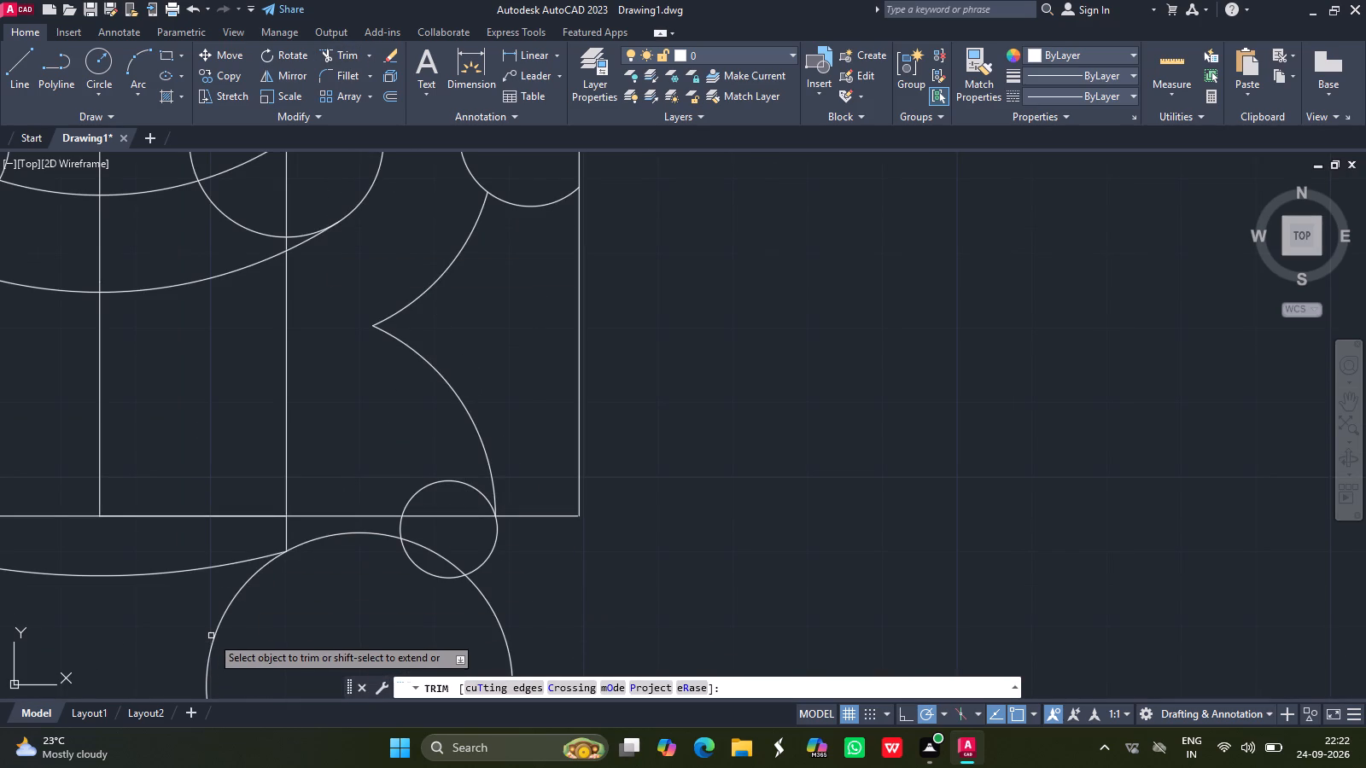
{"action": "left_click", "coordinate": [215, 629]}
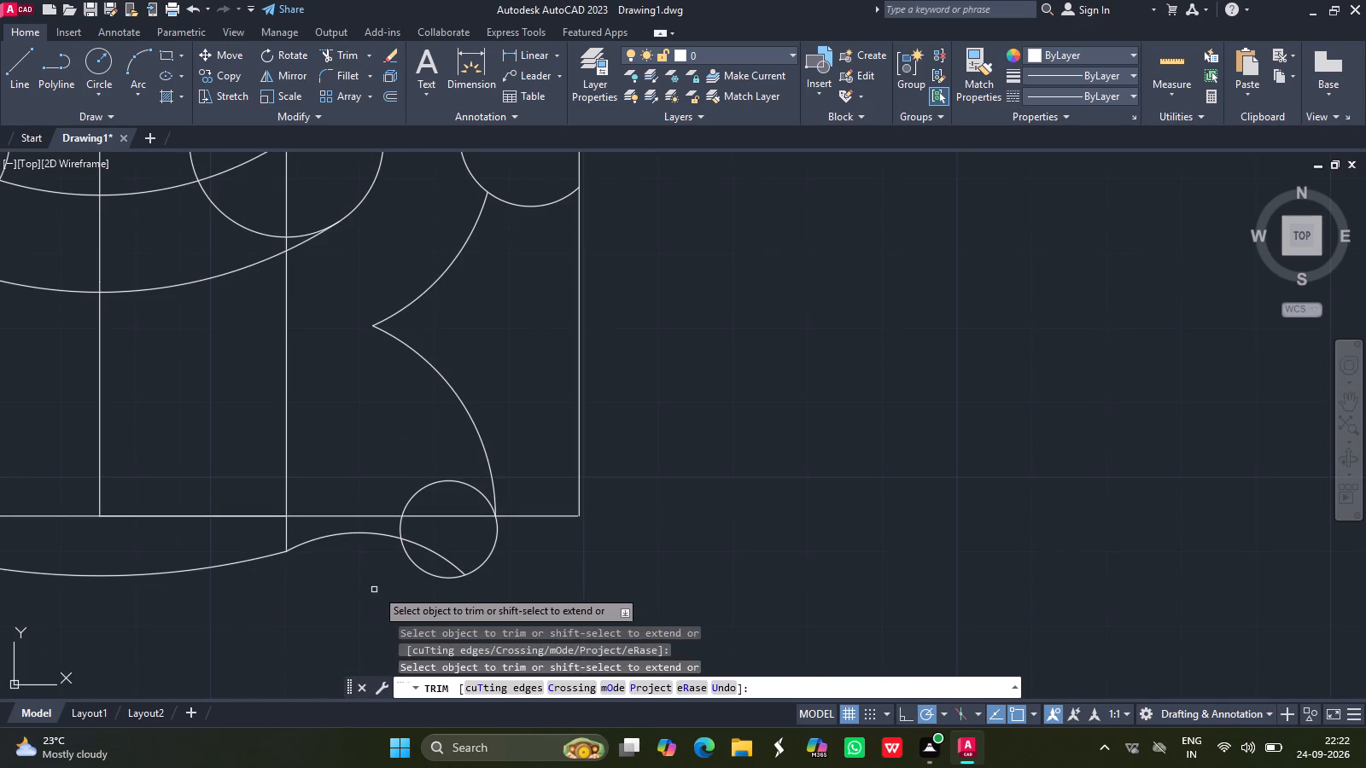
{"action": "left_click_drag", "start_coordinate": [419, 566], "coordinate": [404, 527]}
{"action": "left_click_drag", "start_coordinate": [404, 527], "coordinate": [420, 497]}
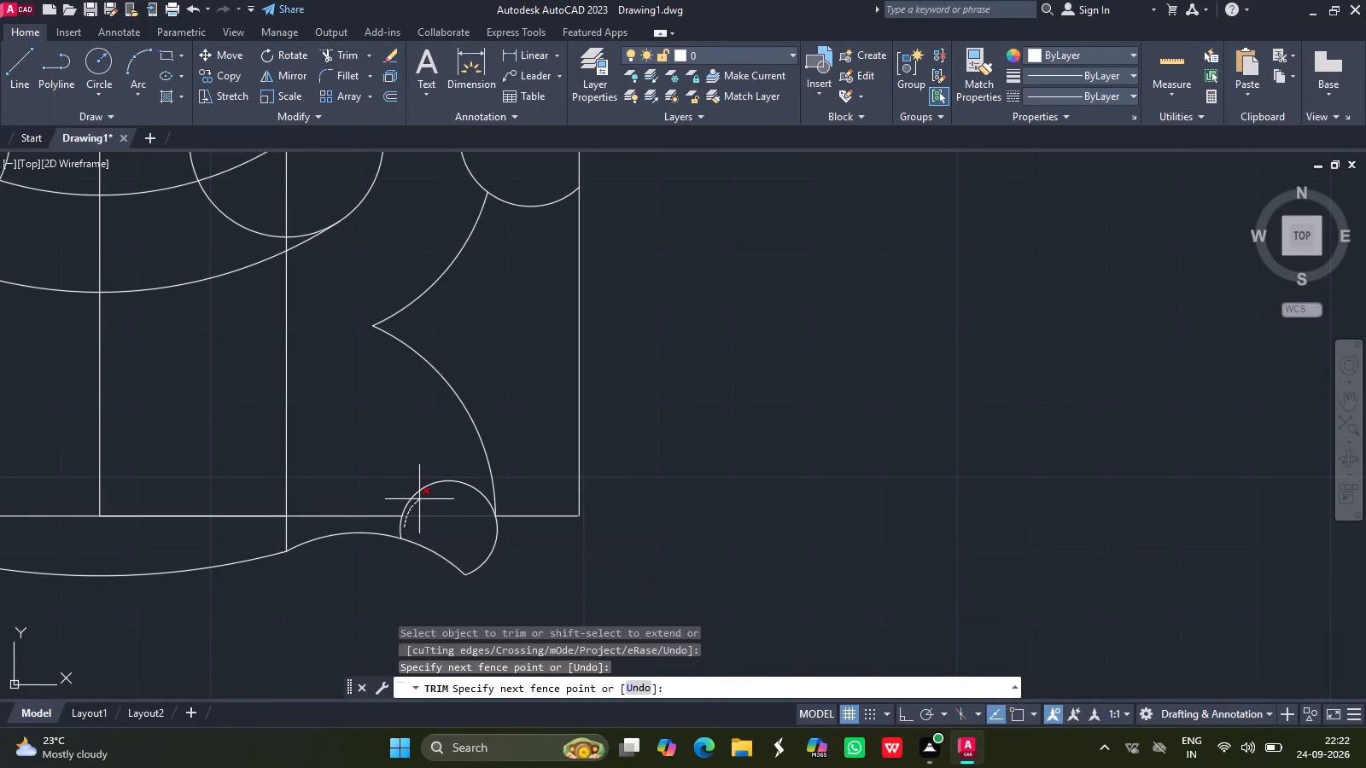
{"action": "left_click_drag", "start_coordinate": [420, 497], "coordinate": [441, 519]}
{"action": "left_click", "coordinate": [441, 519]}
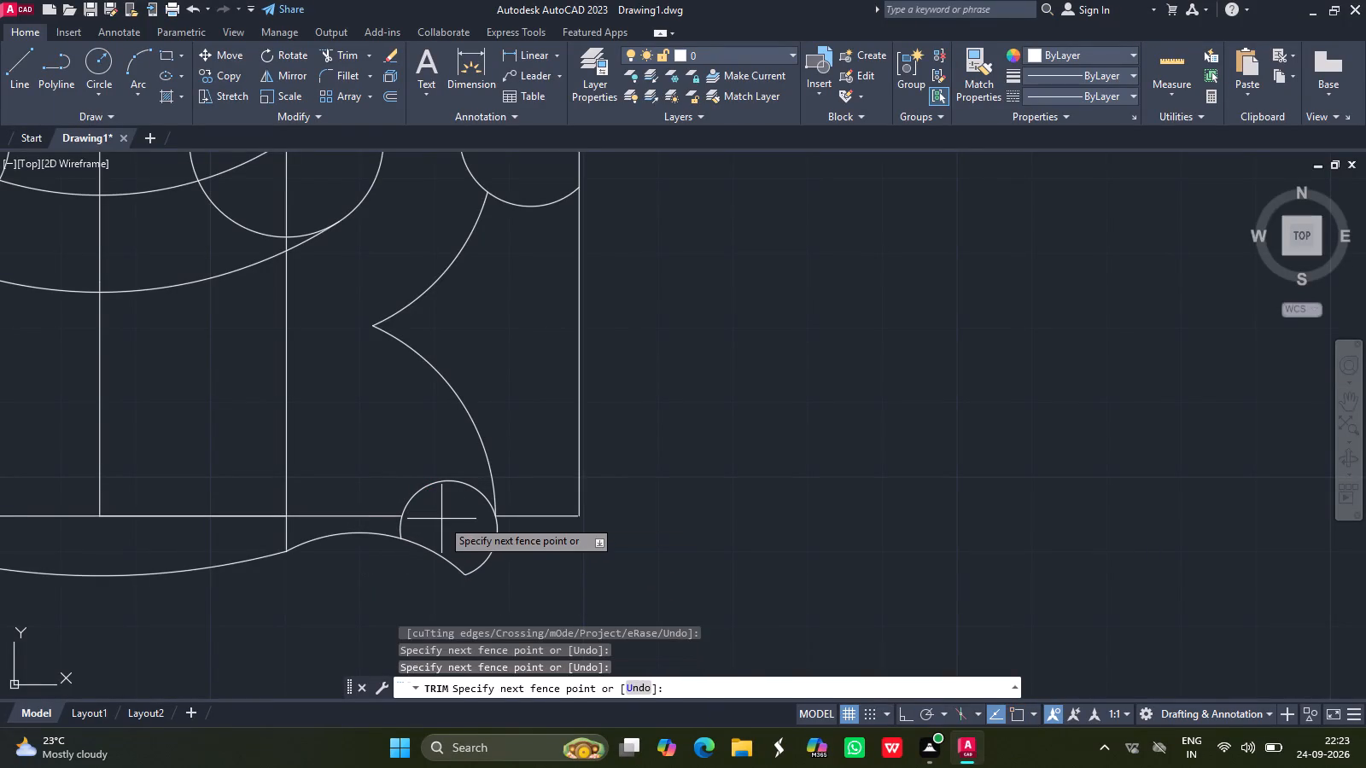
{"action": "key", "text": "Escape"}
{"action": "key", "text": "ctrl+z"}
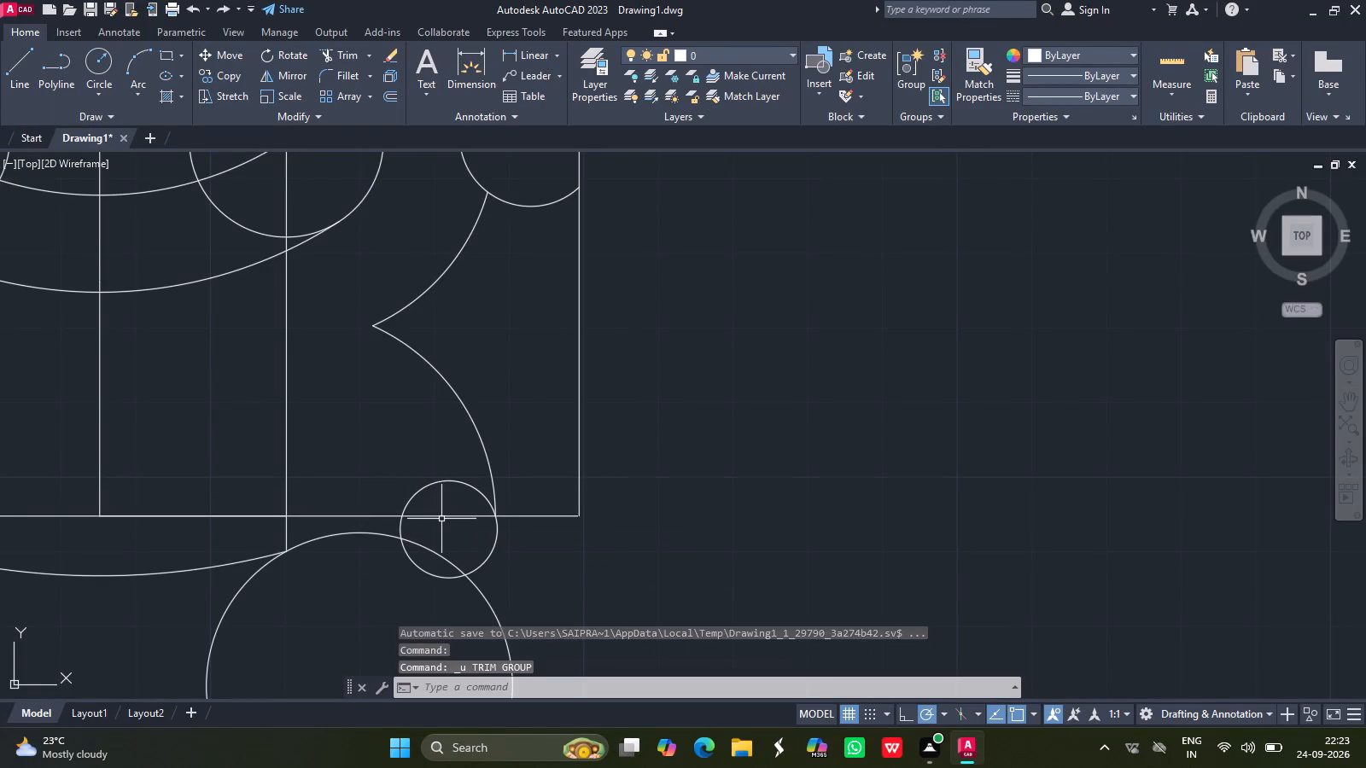
Trim the large bottom circle to its upper arc and the small circle to its outer lower-right arc, closing the lobe's corner.
{"action": "left_click", "coordinate": [343, 53]}
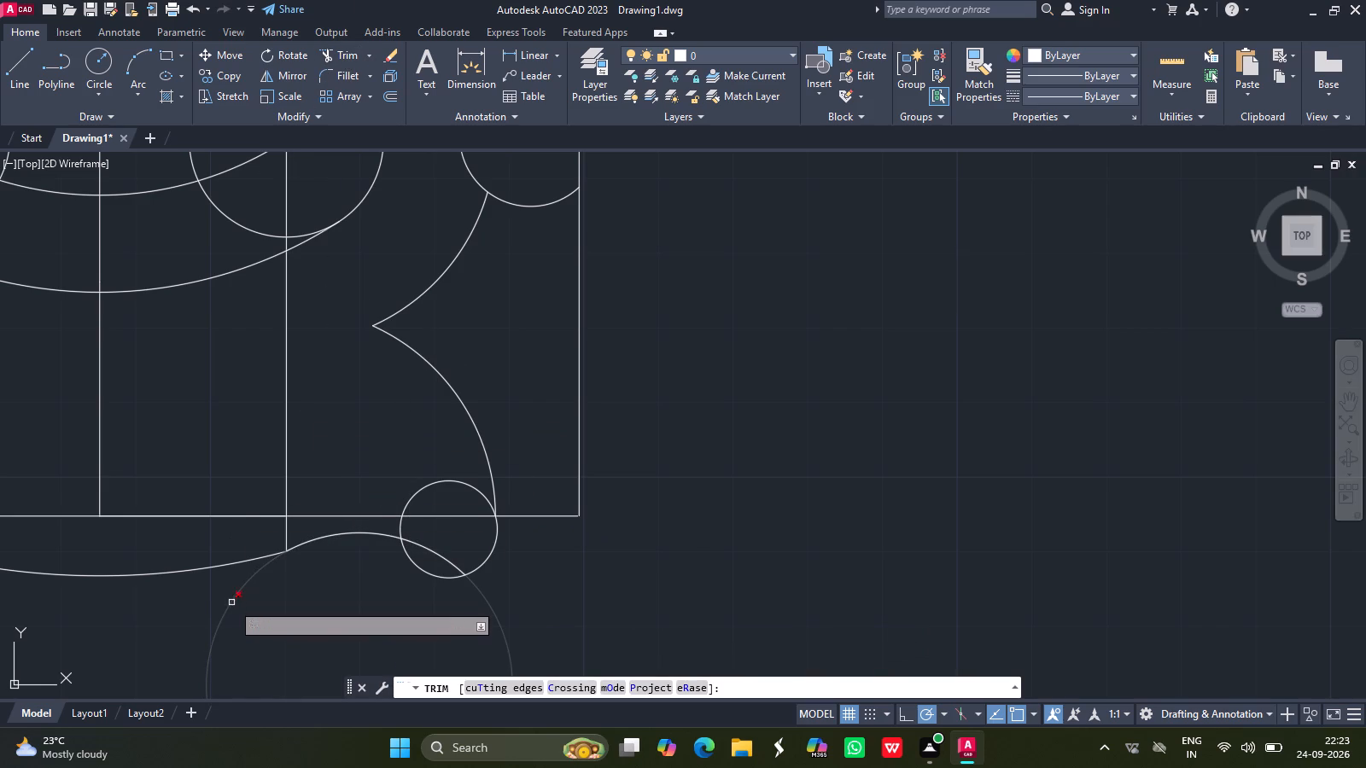
{"action": "left_click", "coordinate": [231, 605]}
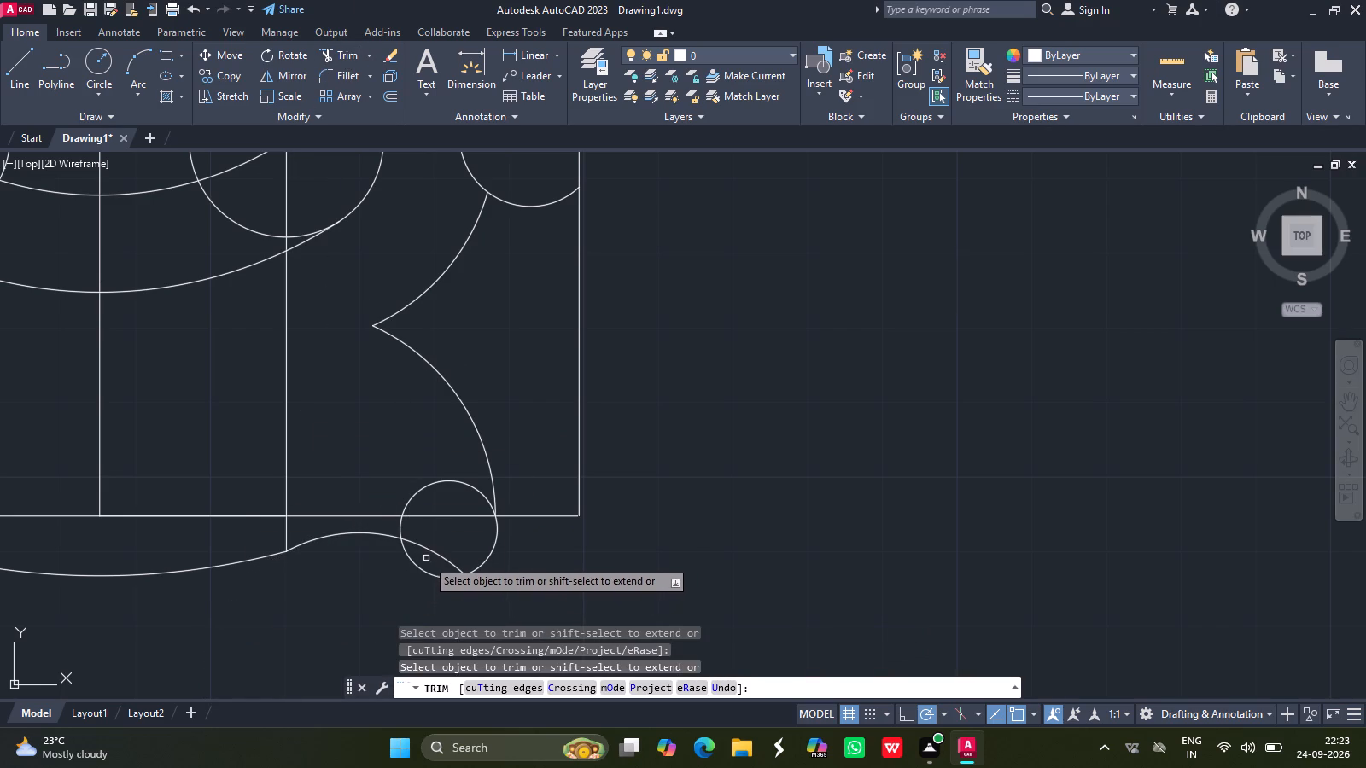
{"action": "left_click", "coordinate": [425, 568]}
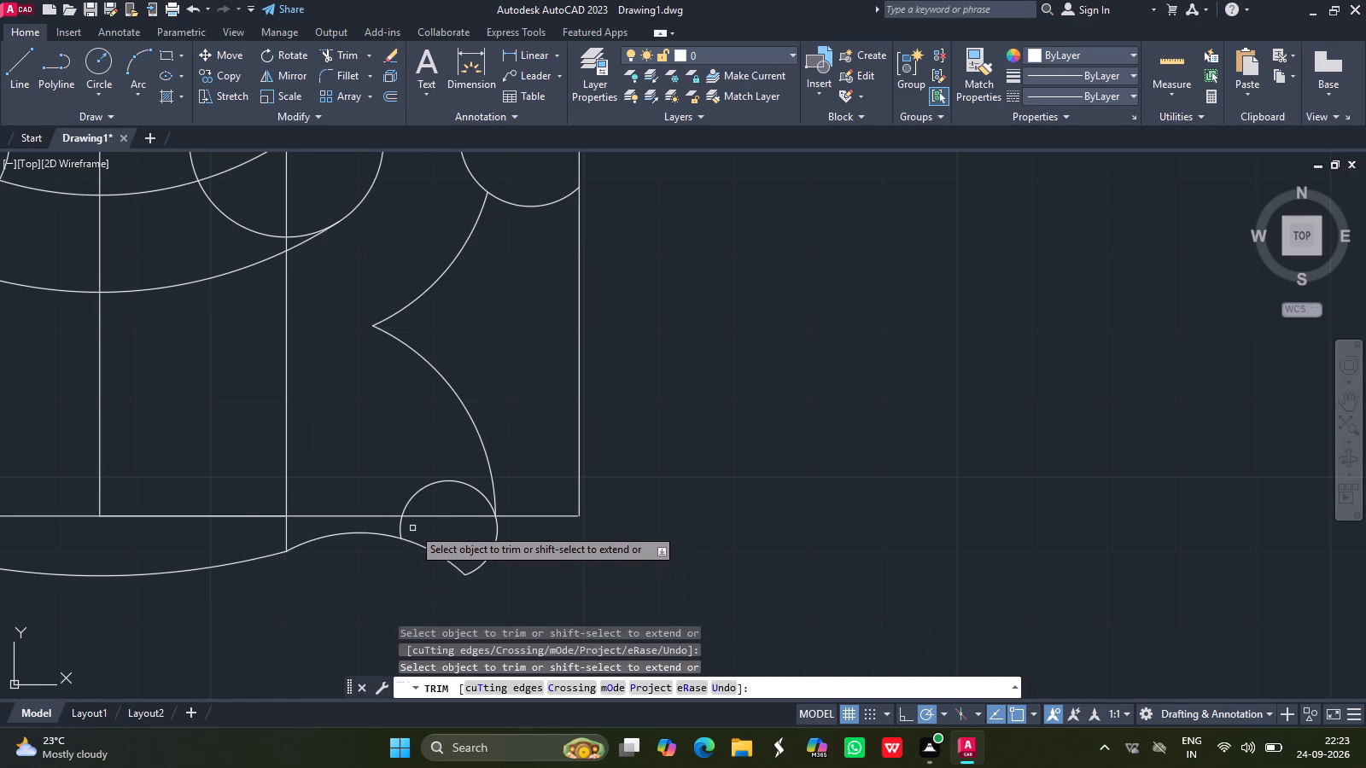
{"action": "left_click_drag", "start_coordinate": [401, 528], "coordinate": [425, 492]}
{"action": "left_click", "coordinate": [425, 492]}
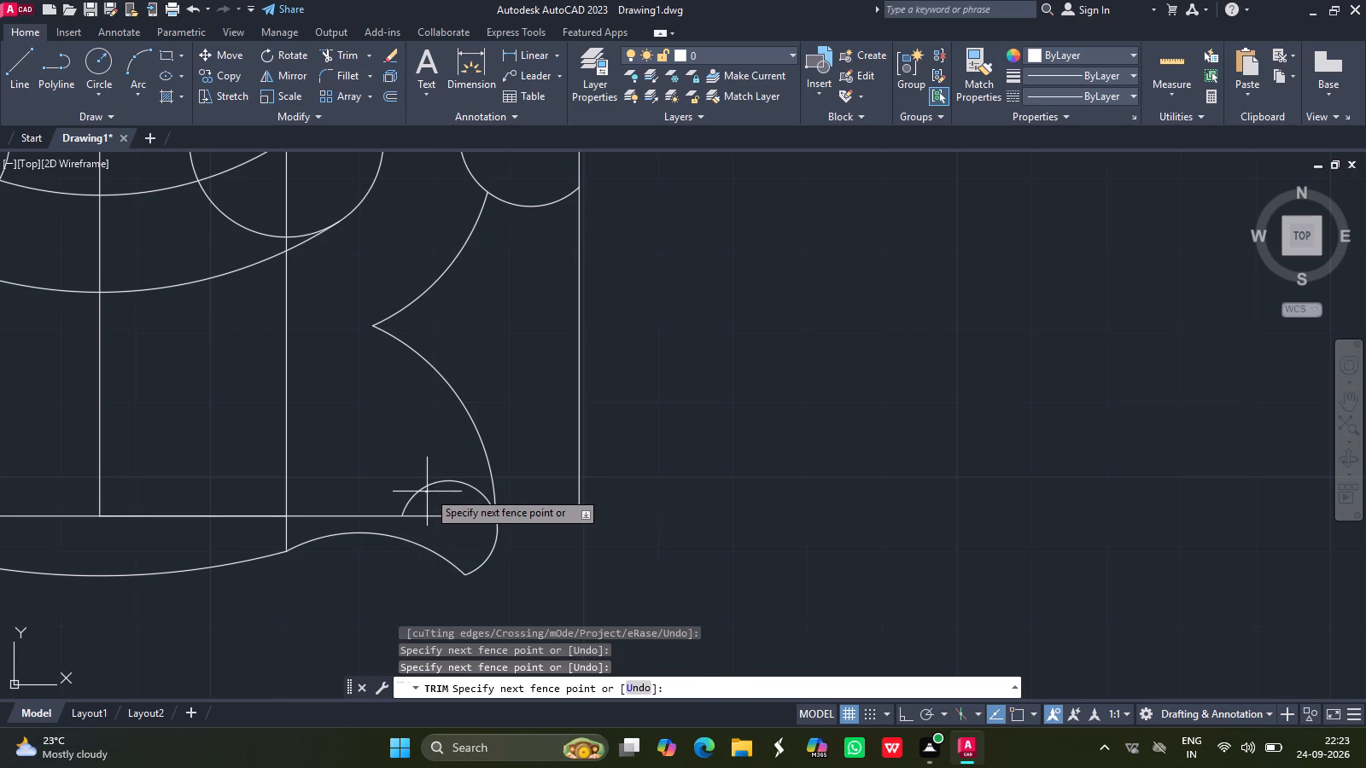
{"action": "left_click", "coordinate": [440, 485]}
{"action": "left_click", "coordinate": [436, 481]}
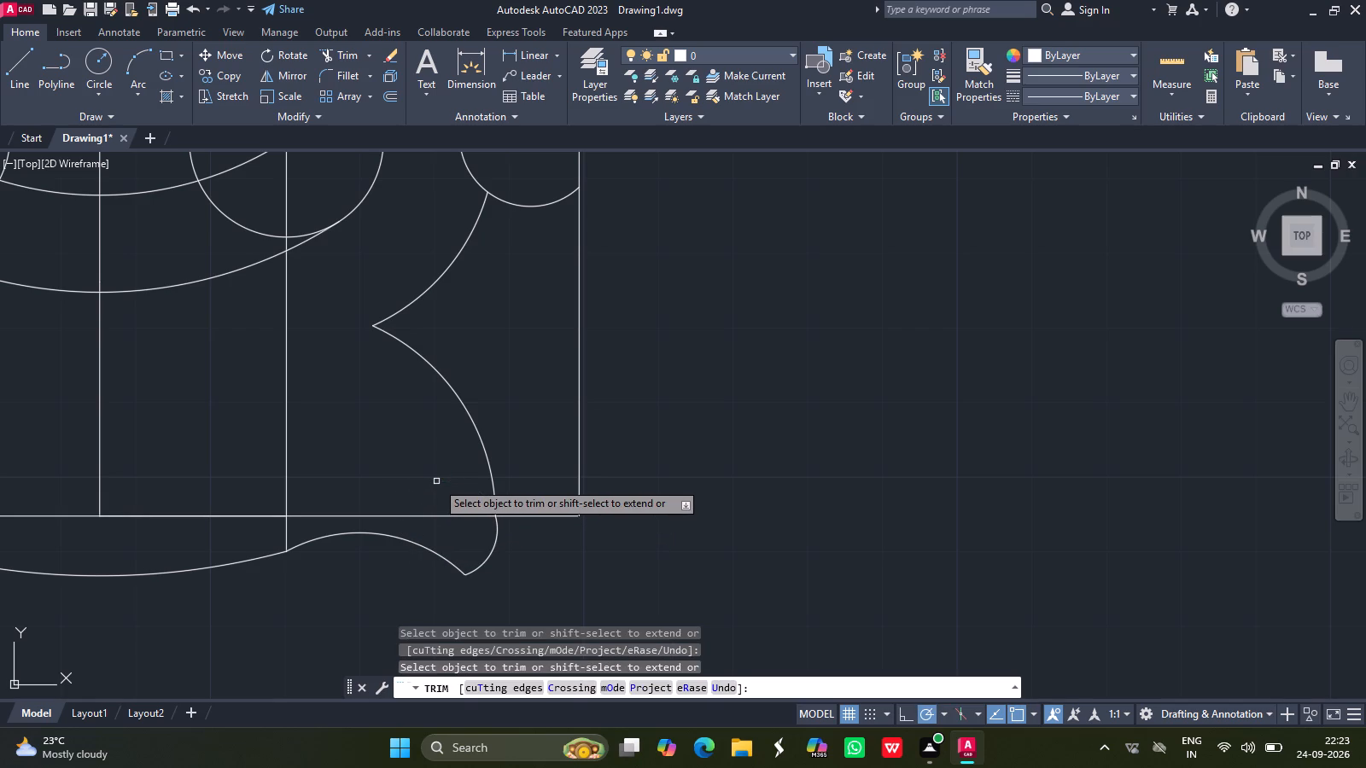
{"action": "key", "text": "Return"}
Trim the vertical line stubs above the curved slot's centre arc and the end of the slot's upper arc inside the left circle.
{"action": "scroll", "coordinate": [470, 472], "scroll_direction": "down", "scroll_amount": 1, "text": "ctrl"}
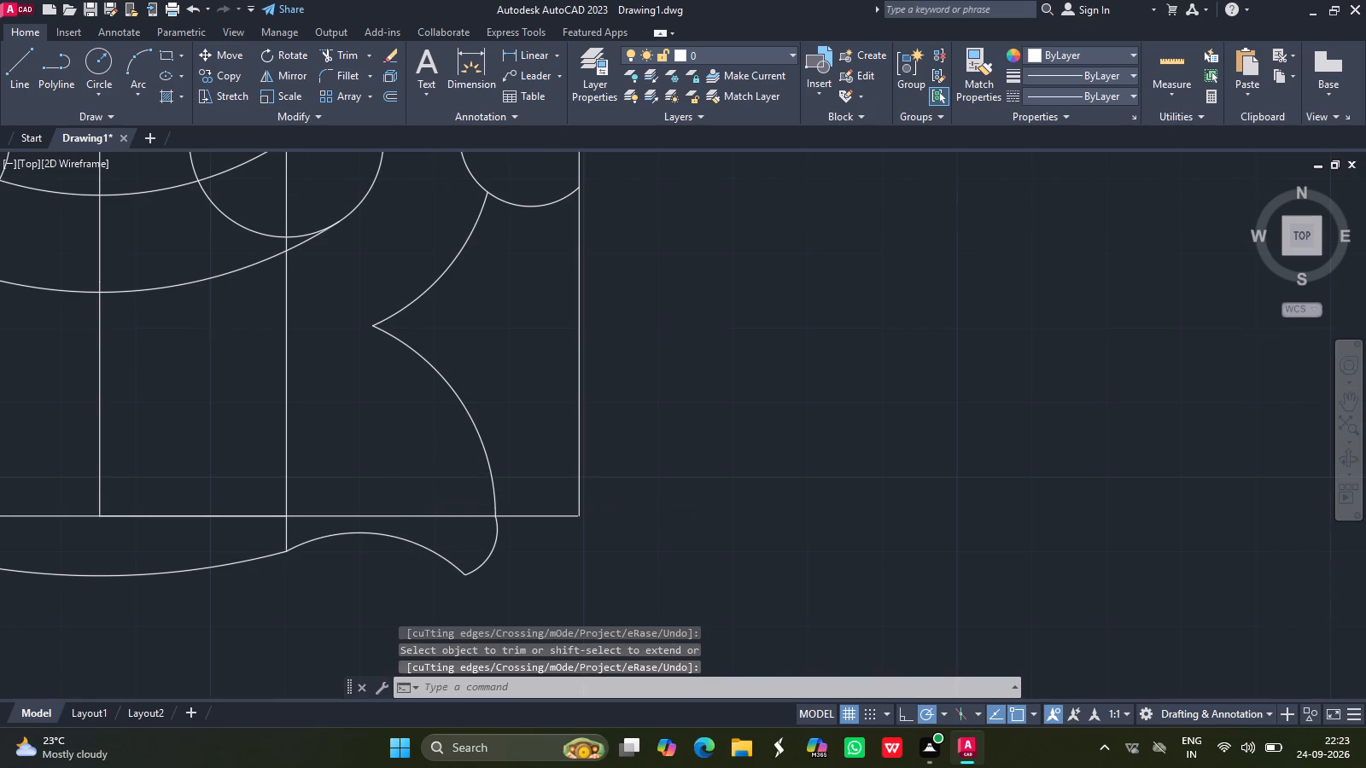
{"action": "scroll", "coordinate": [470, 472], "scroll_direction": "down", "scroll_amount": 2, "text": "ctrl"}
{"action": "scroll", "coordinate": [470, 472], "scroll_direction": "up", "scroll_amount": 3, "text": "ctrl"}
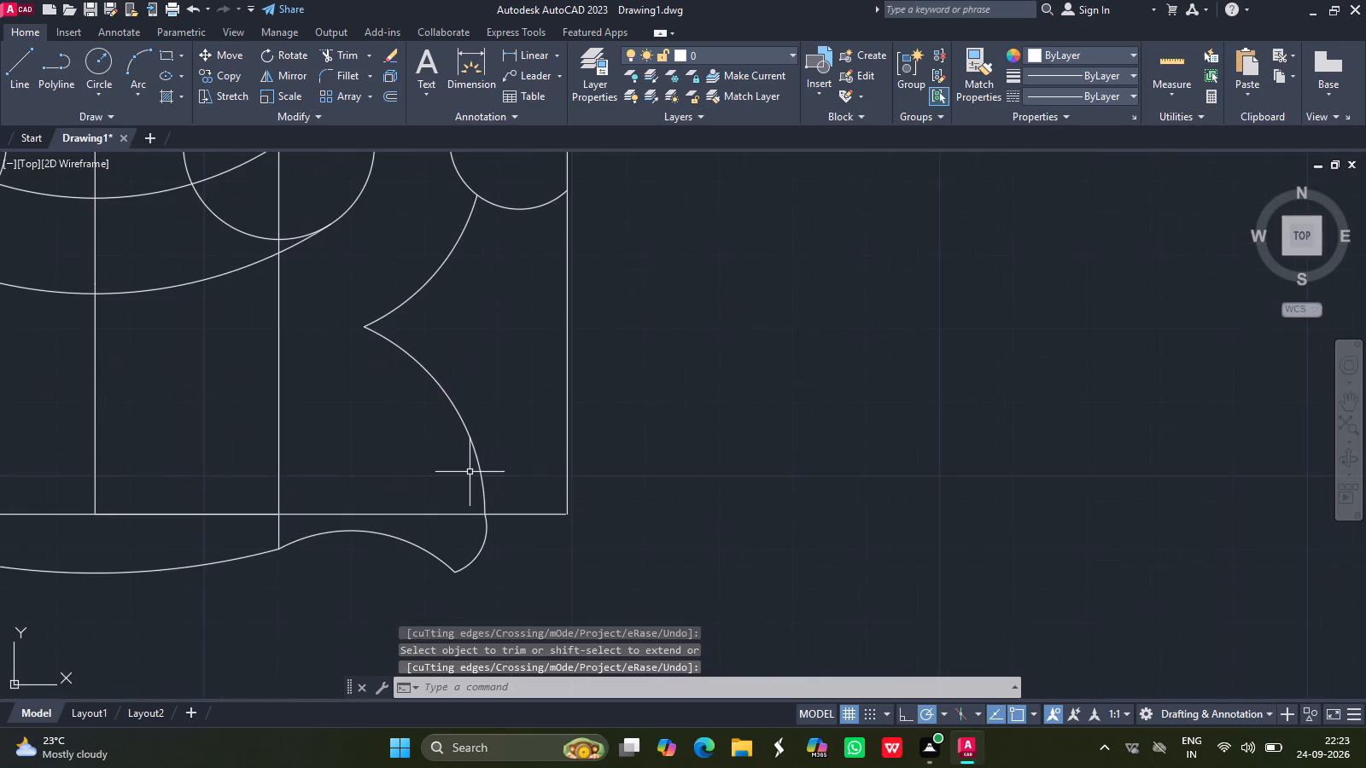
{"action": "scroll", "coordinate": [470, 472], "scroll_direction": "down", "scroll_amount": 2, "text": "ctrl"}
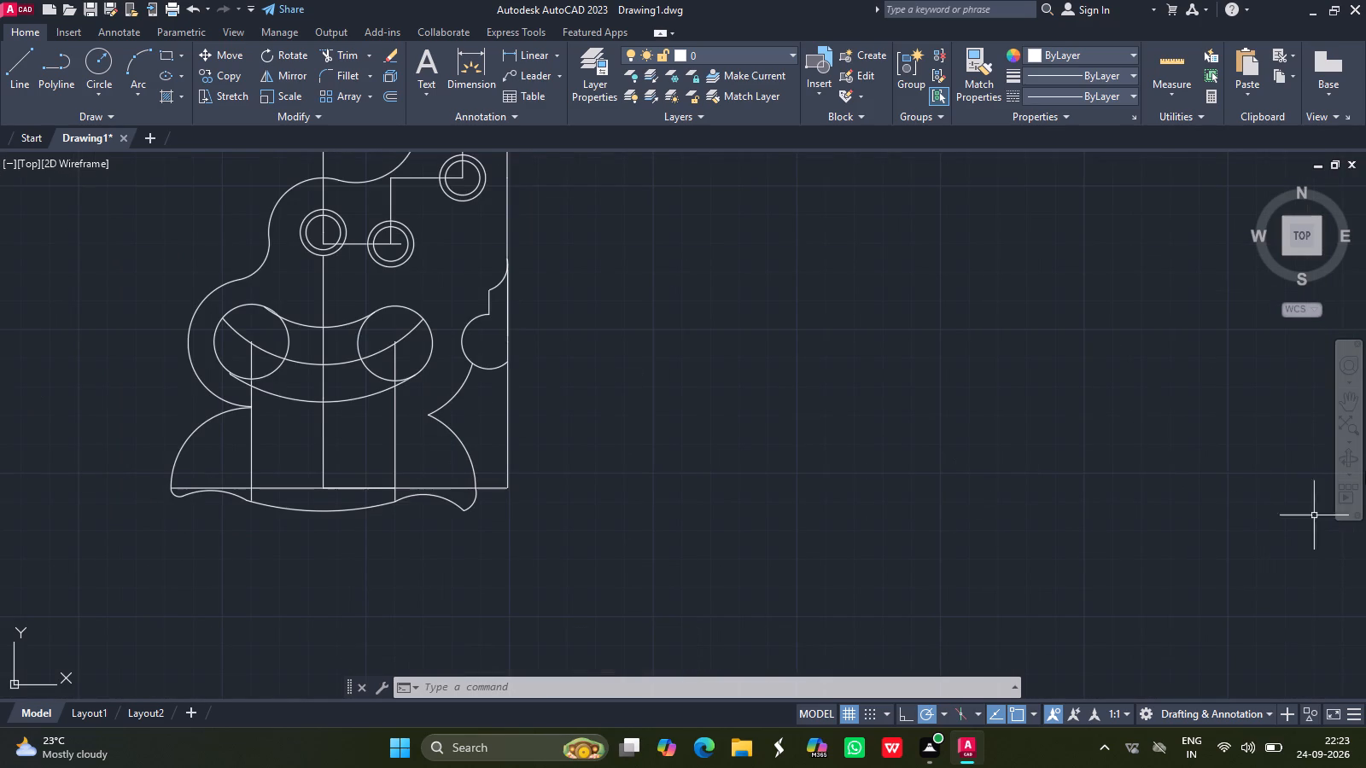
{"action": "left_click", "coordinate": [1347, 399]}
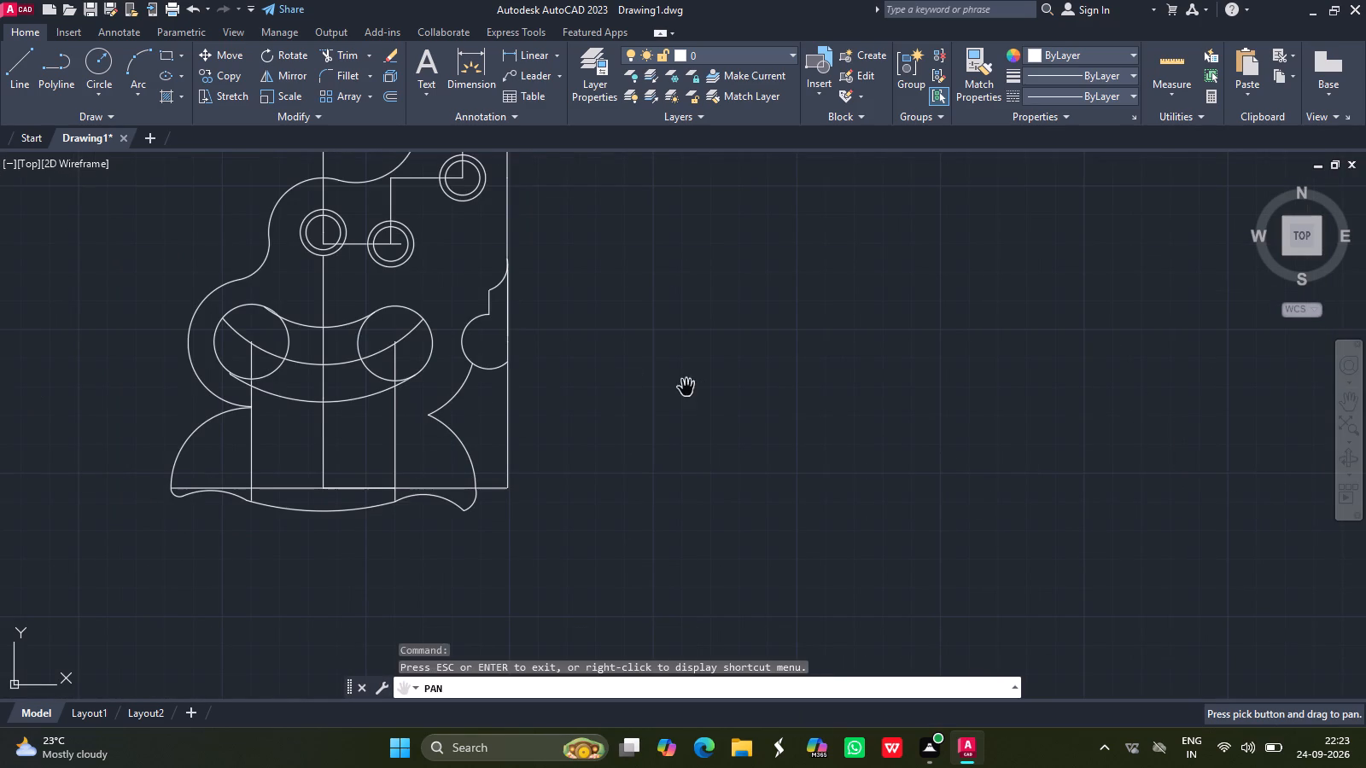
{"action": "left_click_drag", "start_coordinate": [296, 380], "coordinate": [419, 428]}
{"action": "scroll", "coordinate": [419, 428], "scroll_direction": "up", "scroll_amount": 2, "text": "ctrl"}
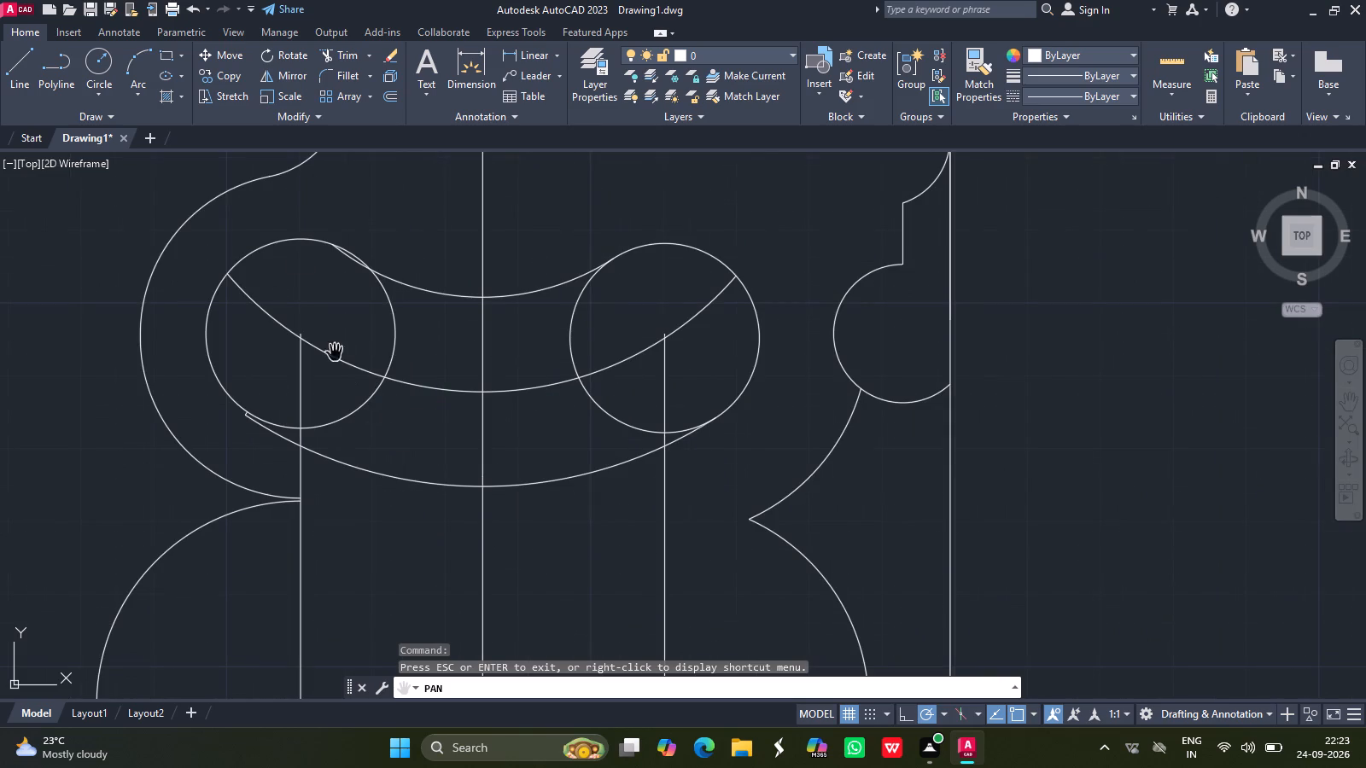
{"action": "left_click", "coordinate": [340, 58]}
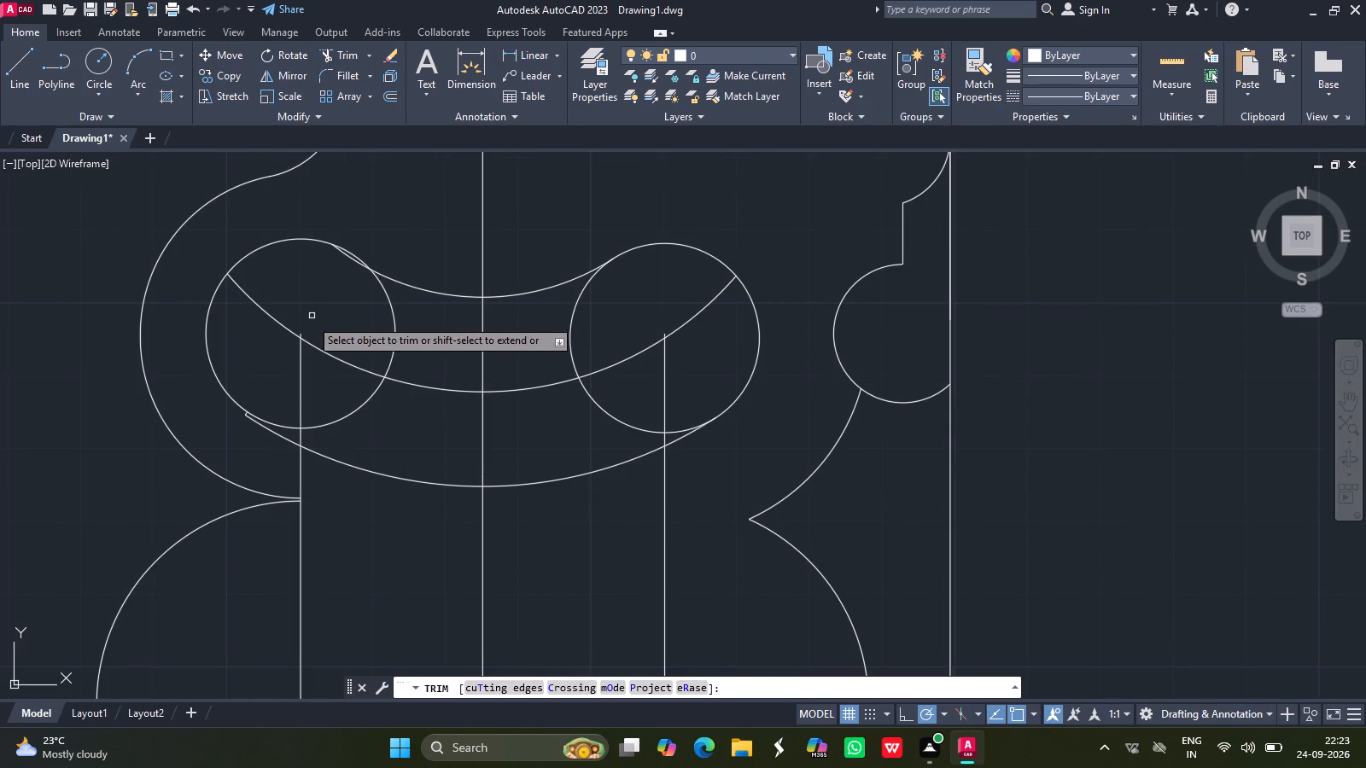
{"action": "left_click", "coordinate": [303, 335]}
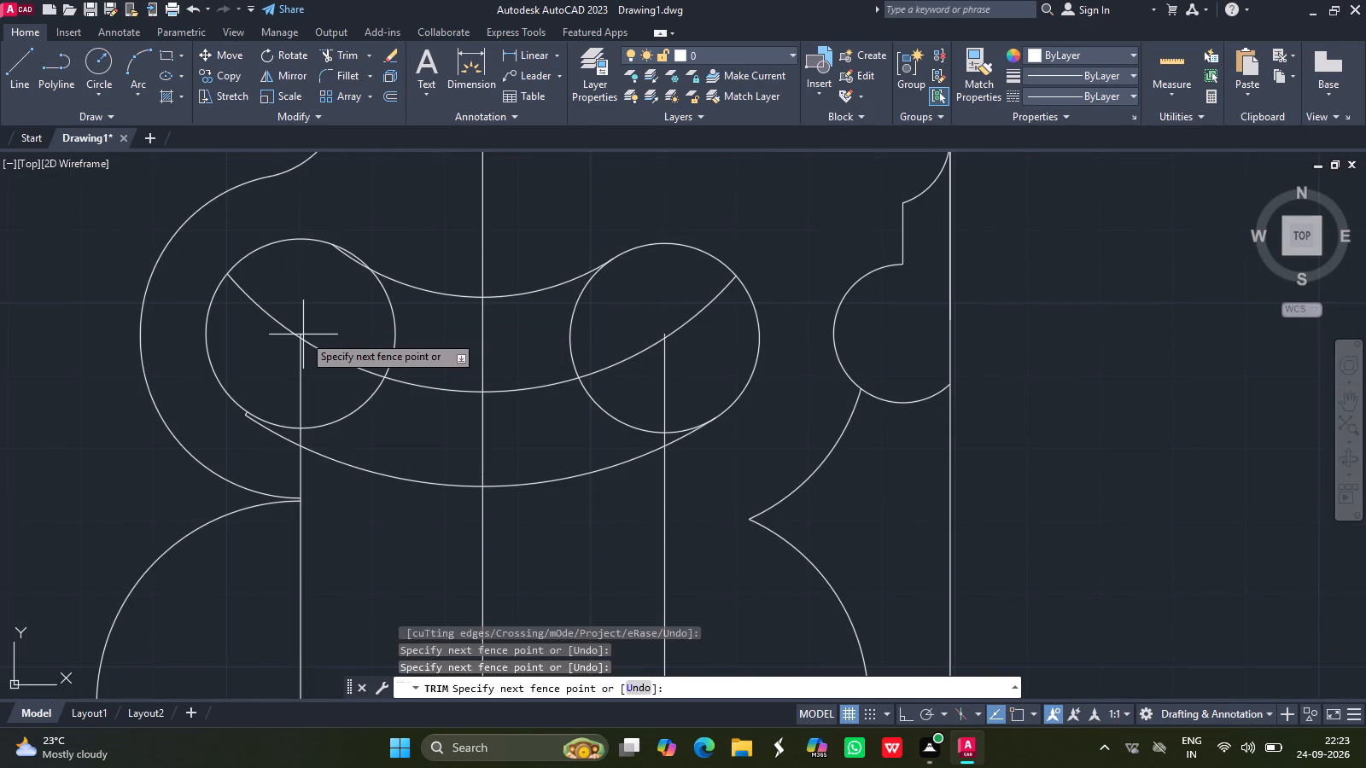
{"action": "left_click_drag", "start_coordinate": [300, 335], "coordinate": [569, 356]}
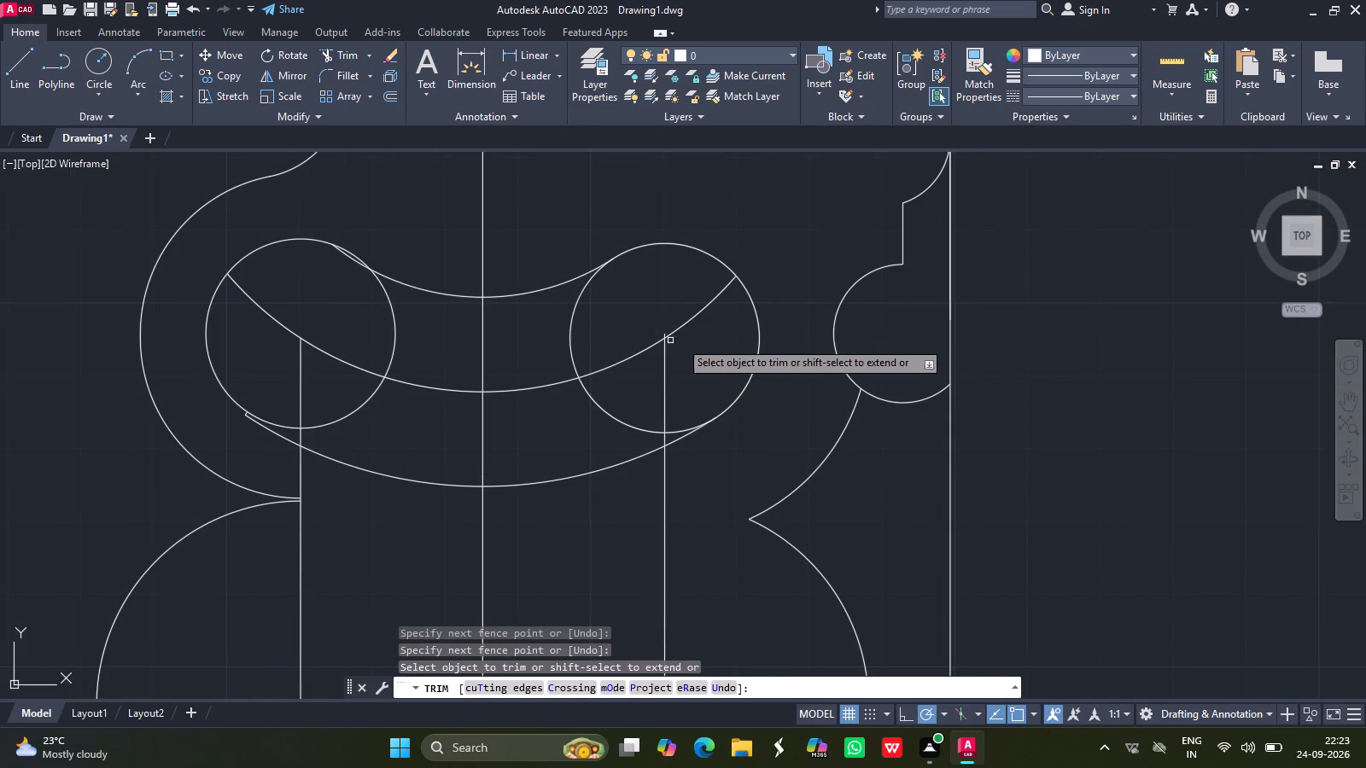
{"action": "left_click", "coordinate": [665, 333]}
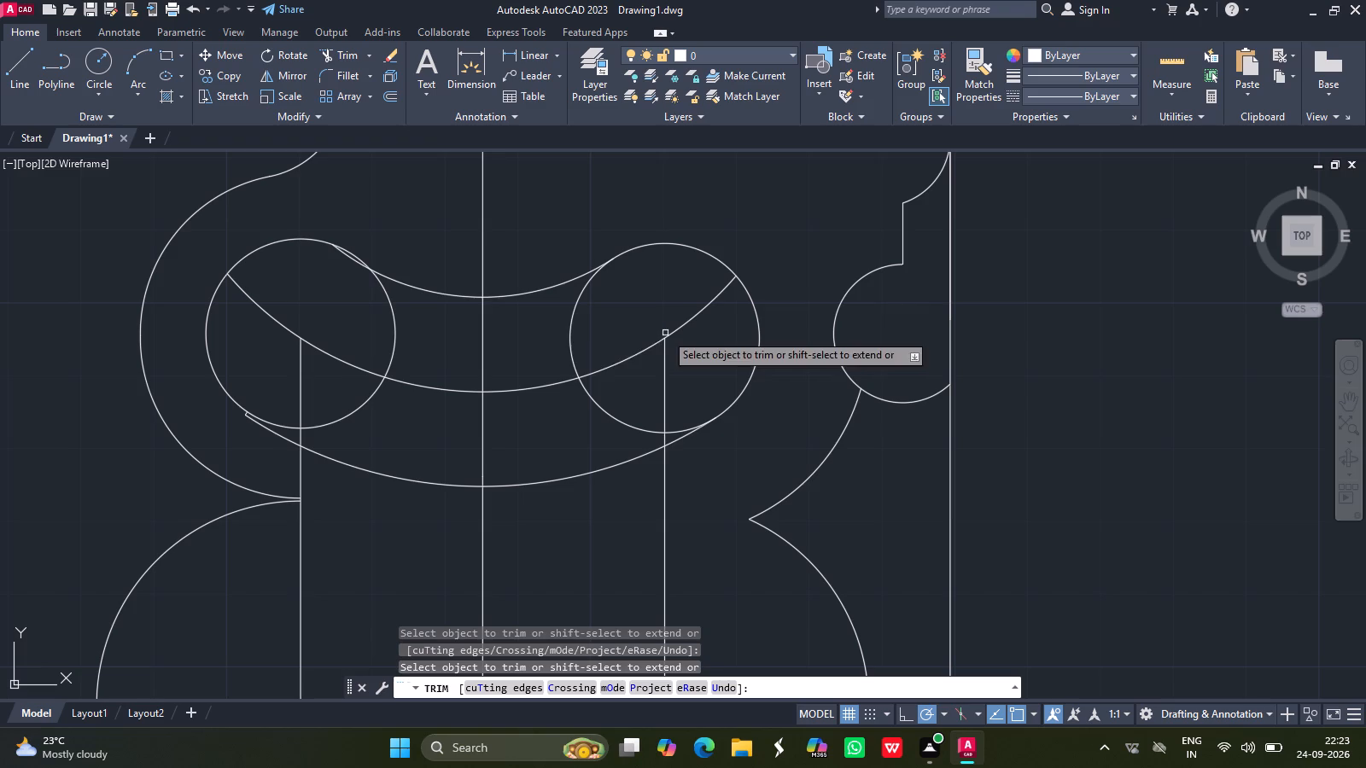
{"action": "left_click", "coordinate": [350, 261]}
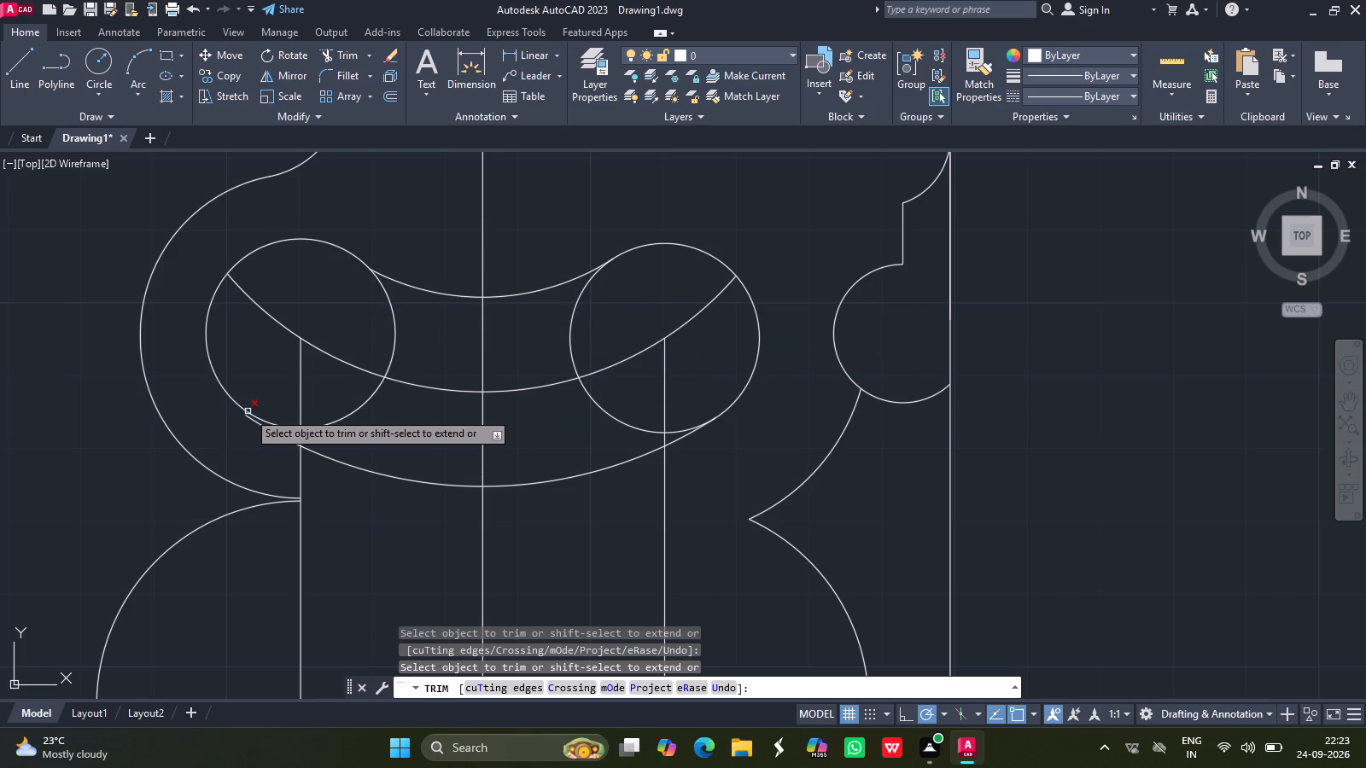
{"action": "left_click_drag", "start_coordinate": [248, 412], "coordinate": [265, 451]}
{"action": "key", "text": "Escape"}
Delete the horizontal construction line joining the left and middle pairs of concentric circles.
{"action": "scroll", "coordinate": [265, 451], "scroll_direction": "down", "scroll_amount": 2, "text": "ctrl"}
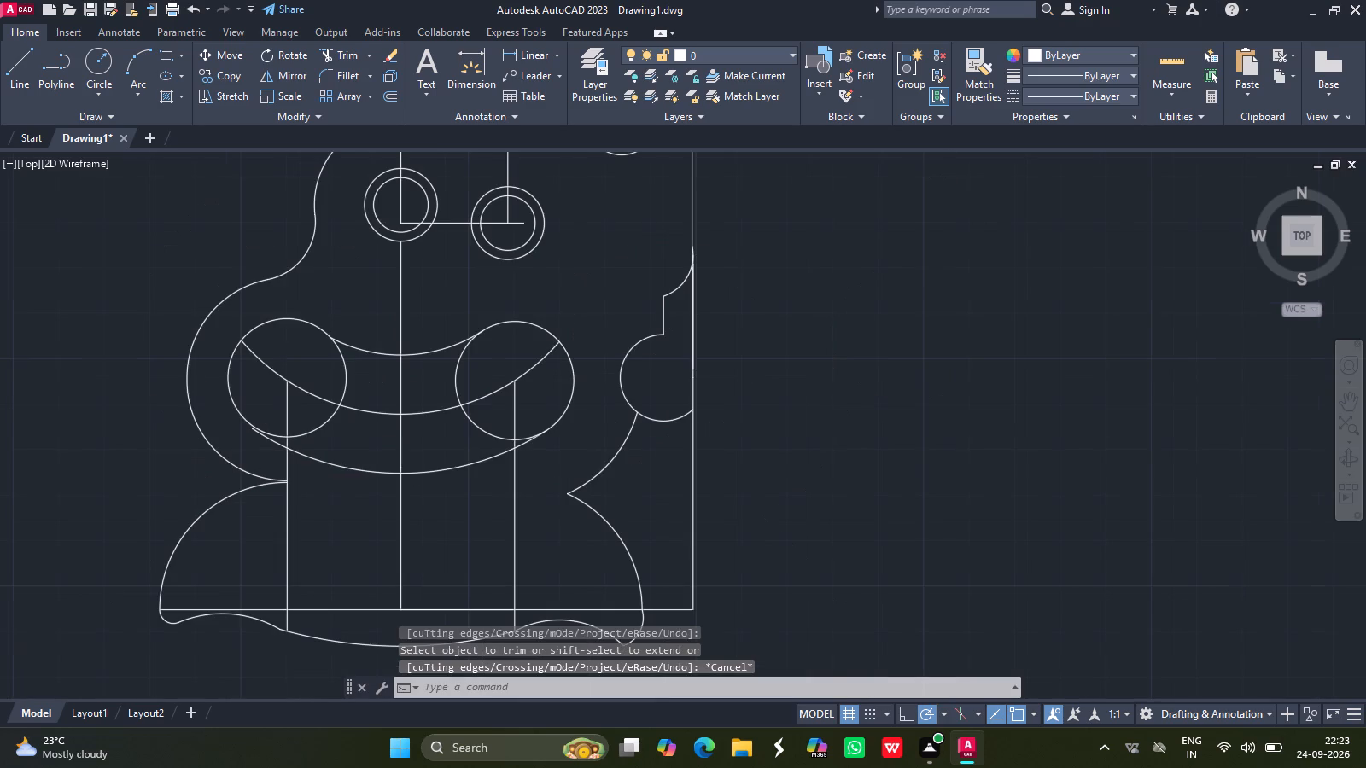
{"action": "scroll", "coordinate": [265, 451], "scroll_direction": "up", "scroll_amount": 1, "text": "ctrl"}
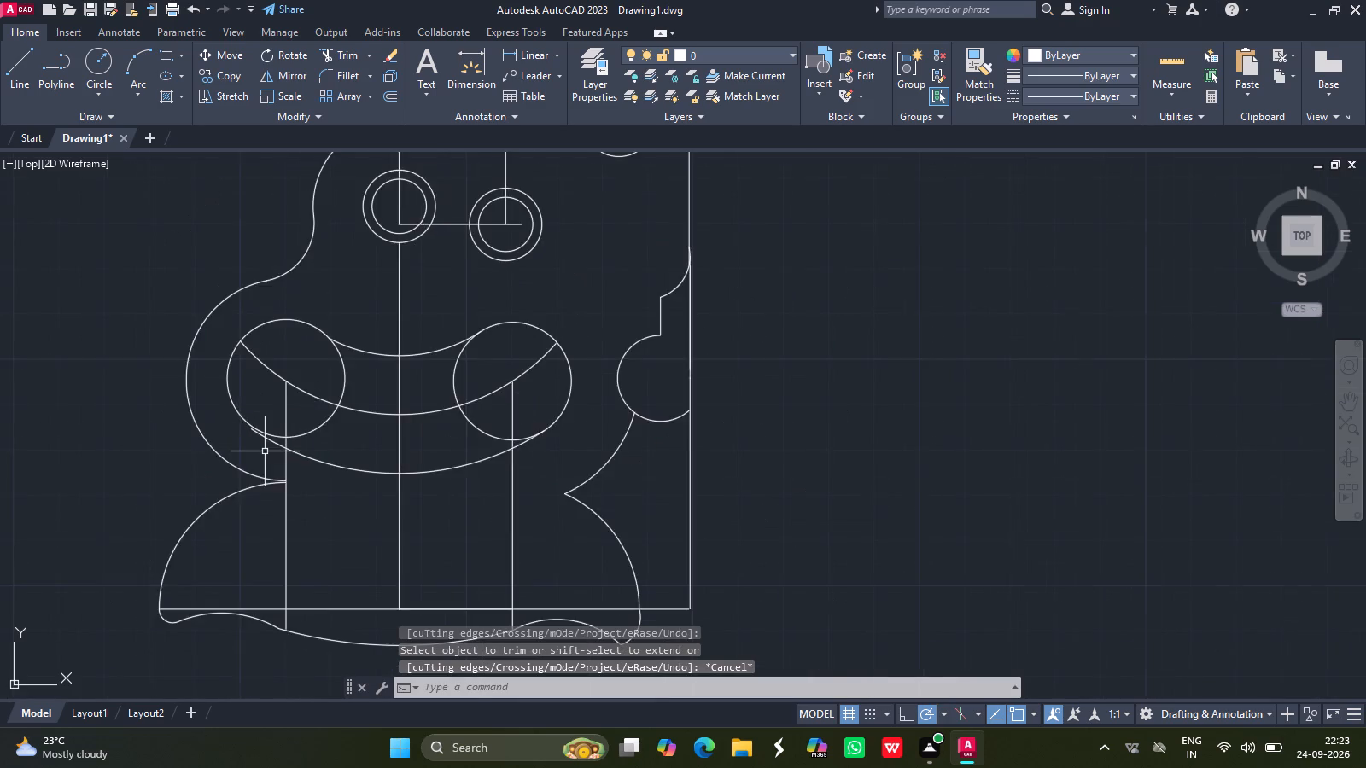
{"action": "scroll", "coordinate": [265, 451], "scroll_direction": "up", "scroll_amount": 1, "text": "ctrl"}
{"action": "scroll", "coordinate": [265, 451], "scroll_direction": "down", "scroll_amount": 1, "text": "ctrl"}
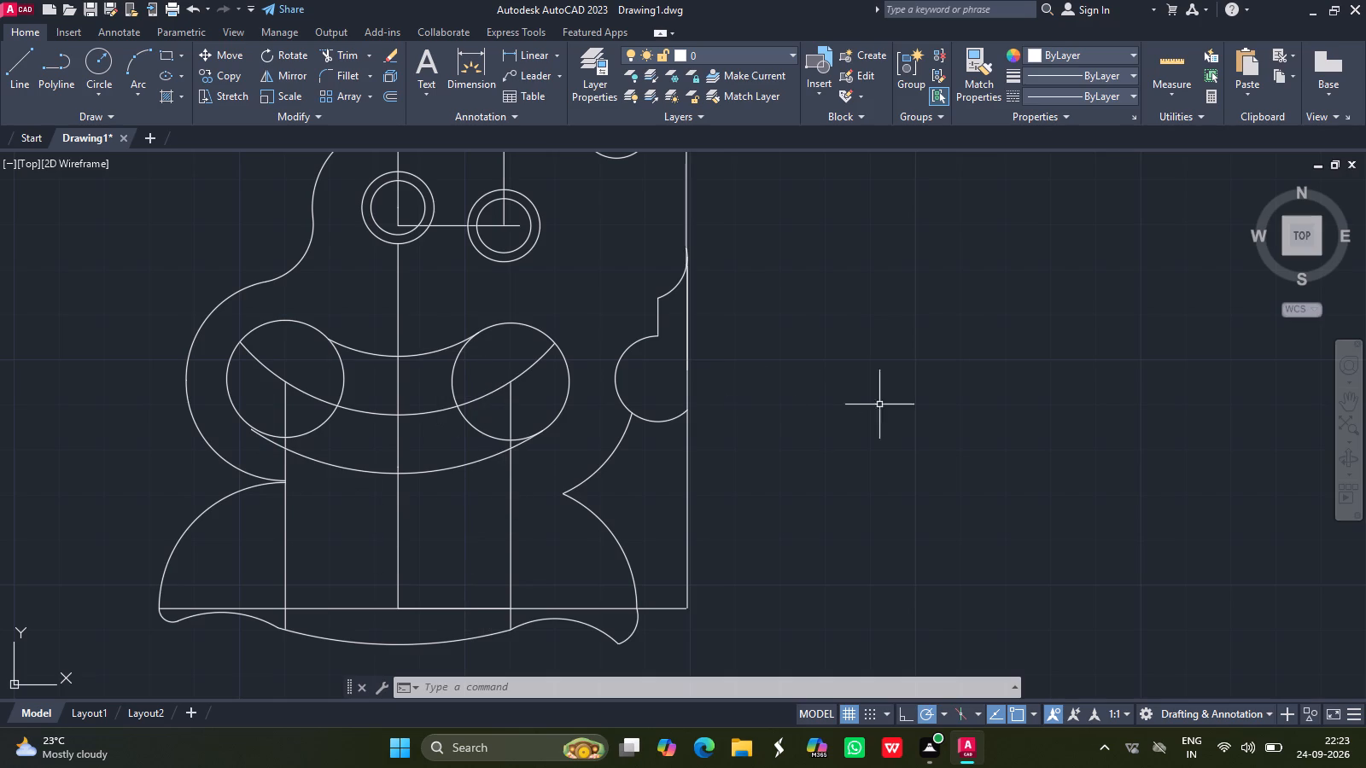
{"action": "left_click", "coordinate": [447, 225]}
{"action": "key", "text": "Delete"}
Delete the five construction lines linking the middle and upper-right concentric circles to the top edge and running from the top-left corner to the left circles.
{"action": "scroll", "coordinate": [447, 225], "scroll_direction": "down", "scroll_amount": 2, "text": "ctrl"}
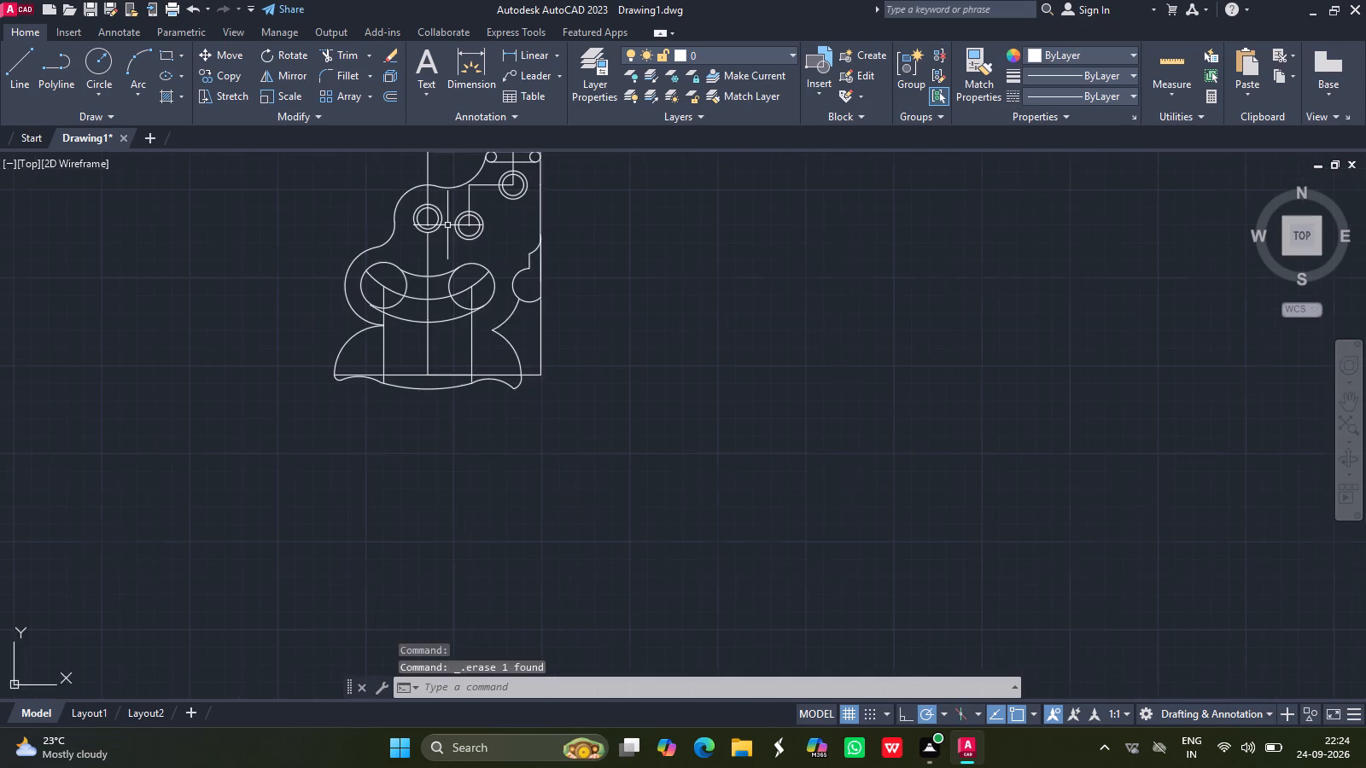
{"action": "scroll", "coordinate": [447, 225], "scroll_direction": "down", "scroll_amount": 1, "text": "ctrl"}
{"action": "scroll", "coordinate": [447, 225], "scroll_direction": "up", "scroll_amount": 1, "text": "ctrl"}
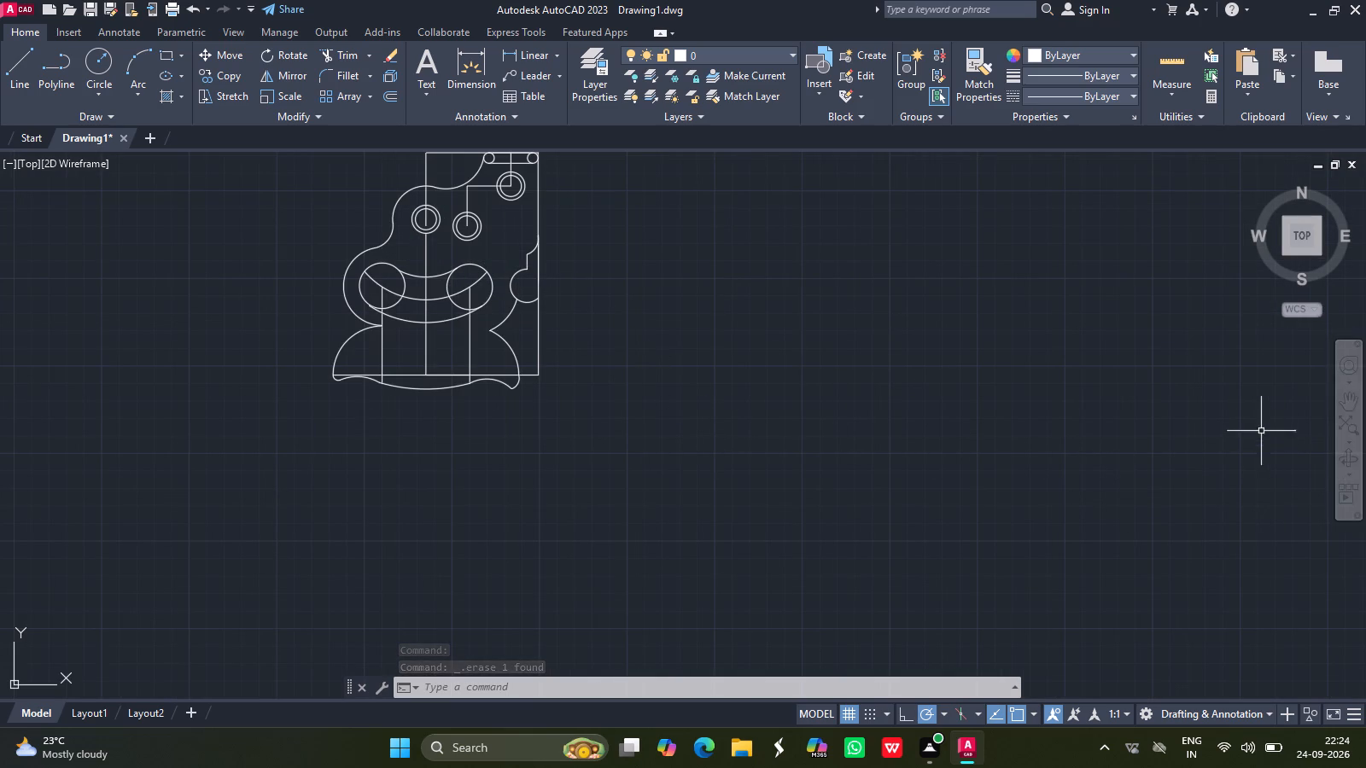
{"action": "left_click", "coordinate": [1340, 401]}
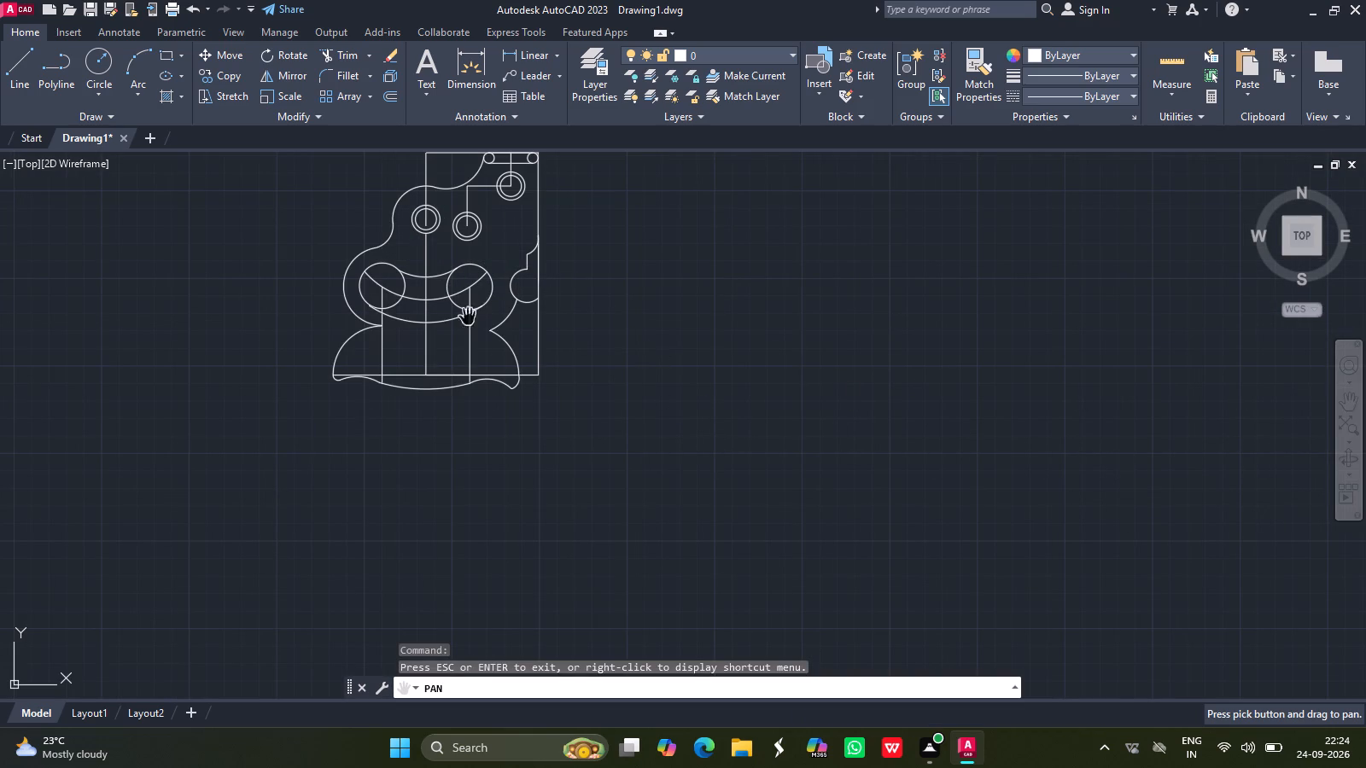
{"action": "left_click_drag", "start_coordinate": [463, 293], "coordinate": [498, 393]}
{"action": "scroll", "coordinate": [498, 393], "scroll_direction": "up", "scroll_amount": 1, "text": "ctrl"}
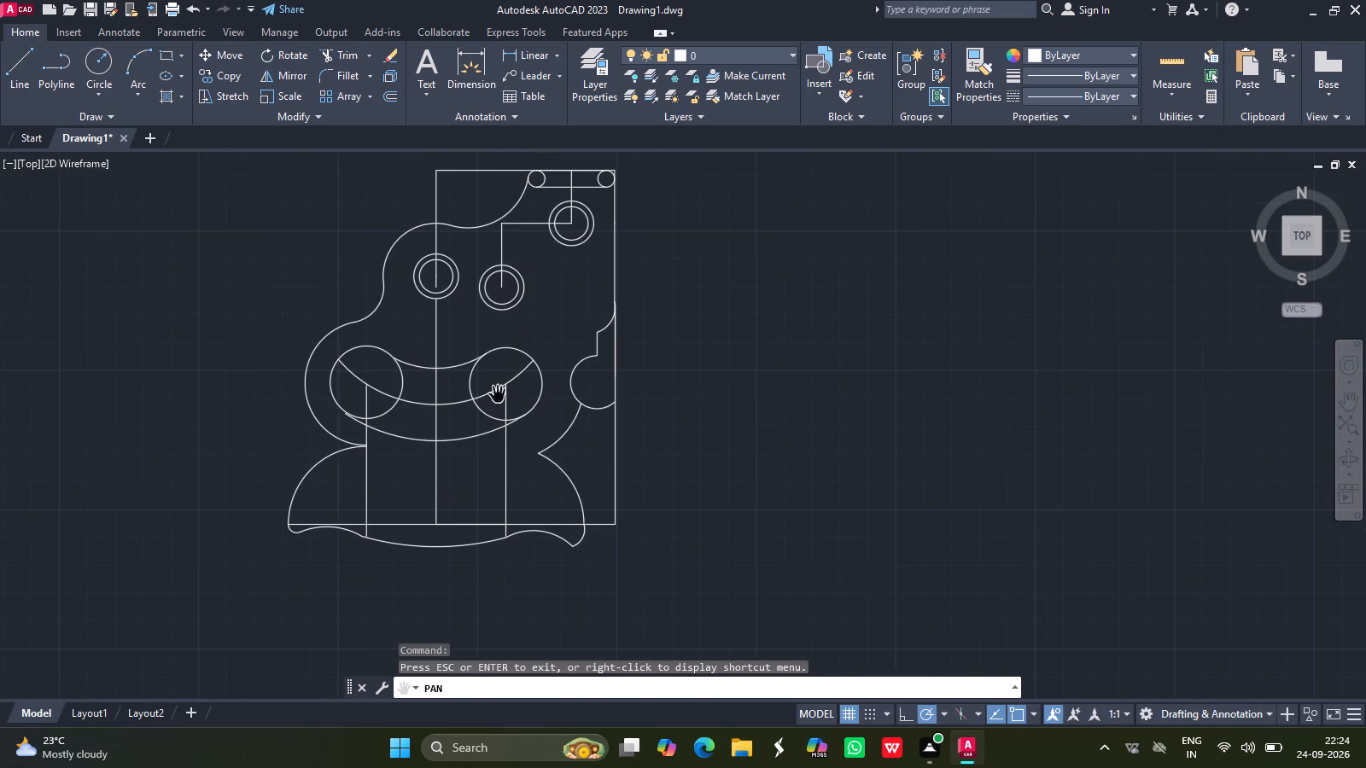
{"action": "key", "text": "Escape"}
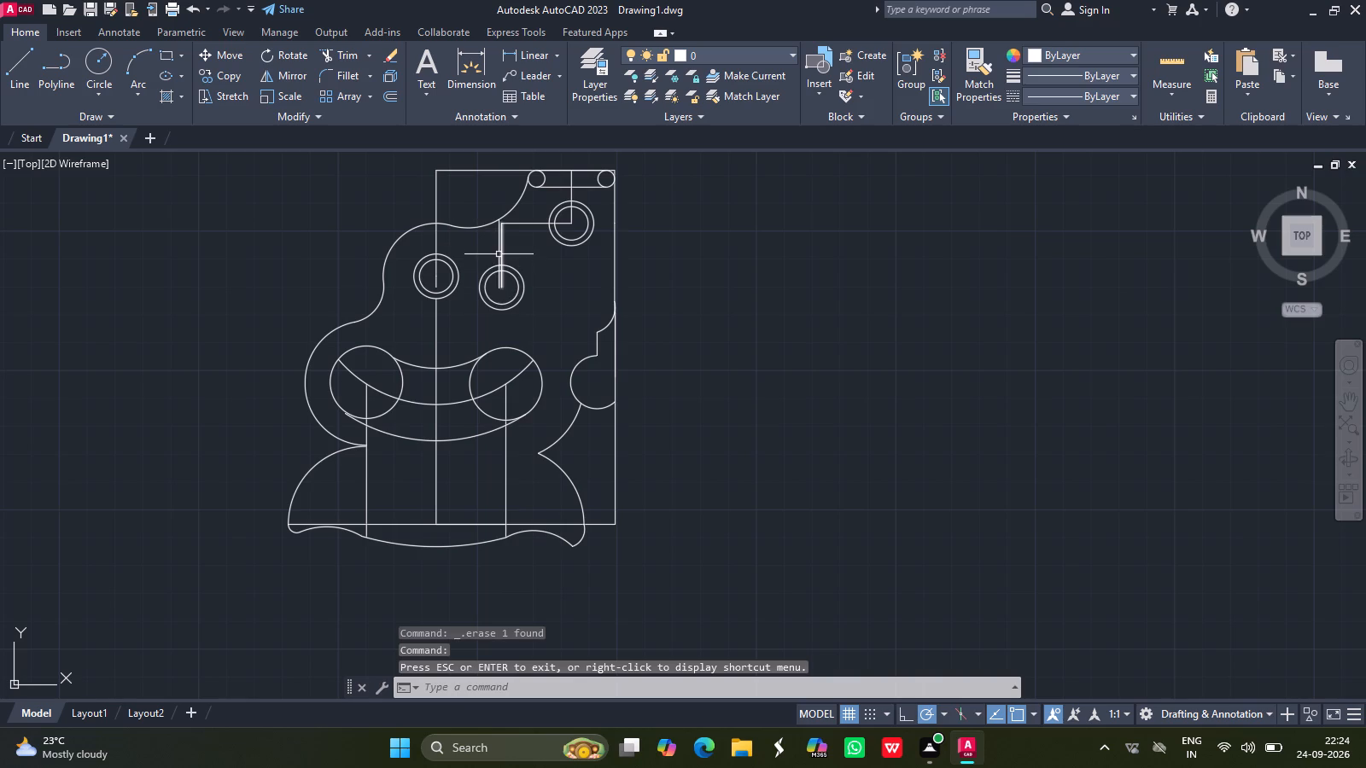
{"action": "left_click_drag", "start_coordinate": [502, 247], "coordinate": [528, 224]}
{"action": "left_click", "coordinate": [528, 224]}
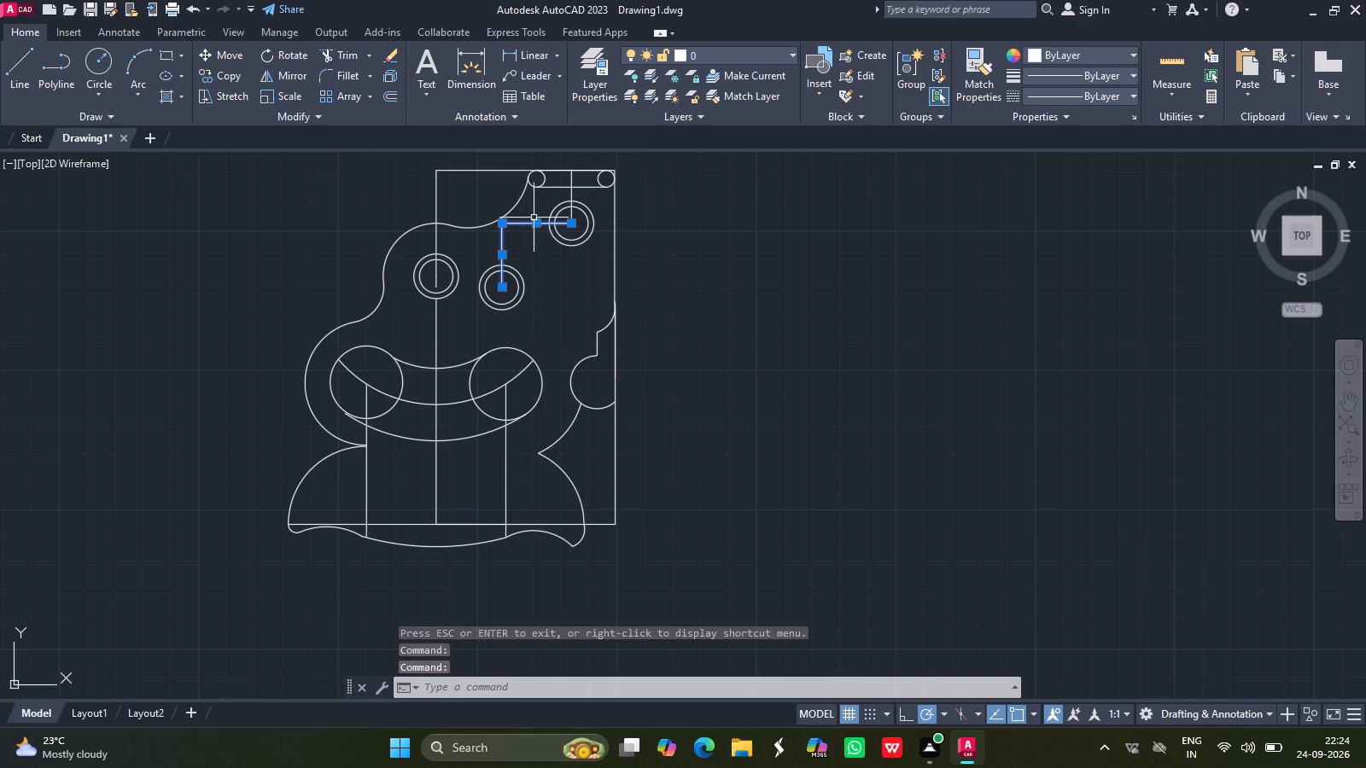
{"action": "left_click", "coordinate": [571, 189]}
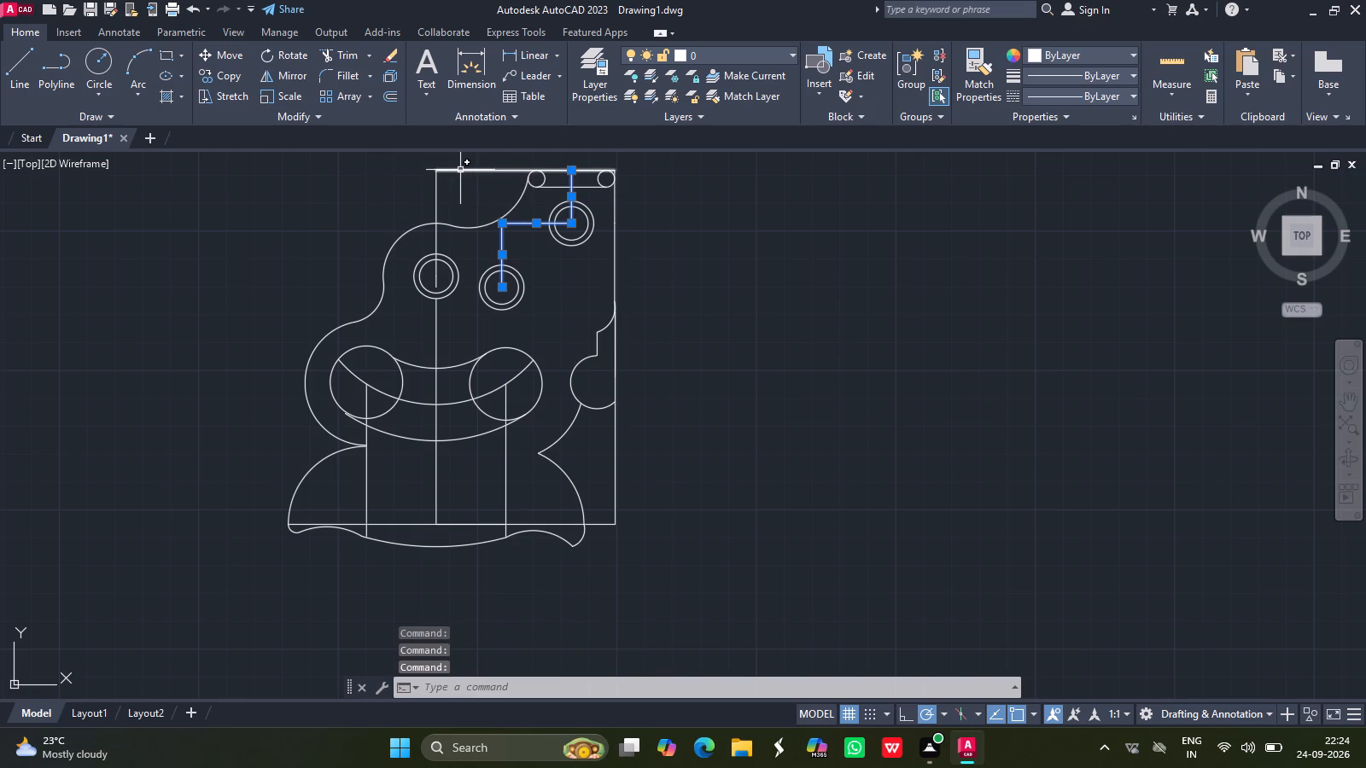
{"action": "left_click_drag", "start_coordinate": [462, 171], "coordinate": [437, 200]}
{"action": "left_click", "coordinate": [437, 200]}
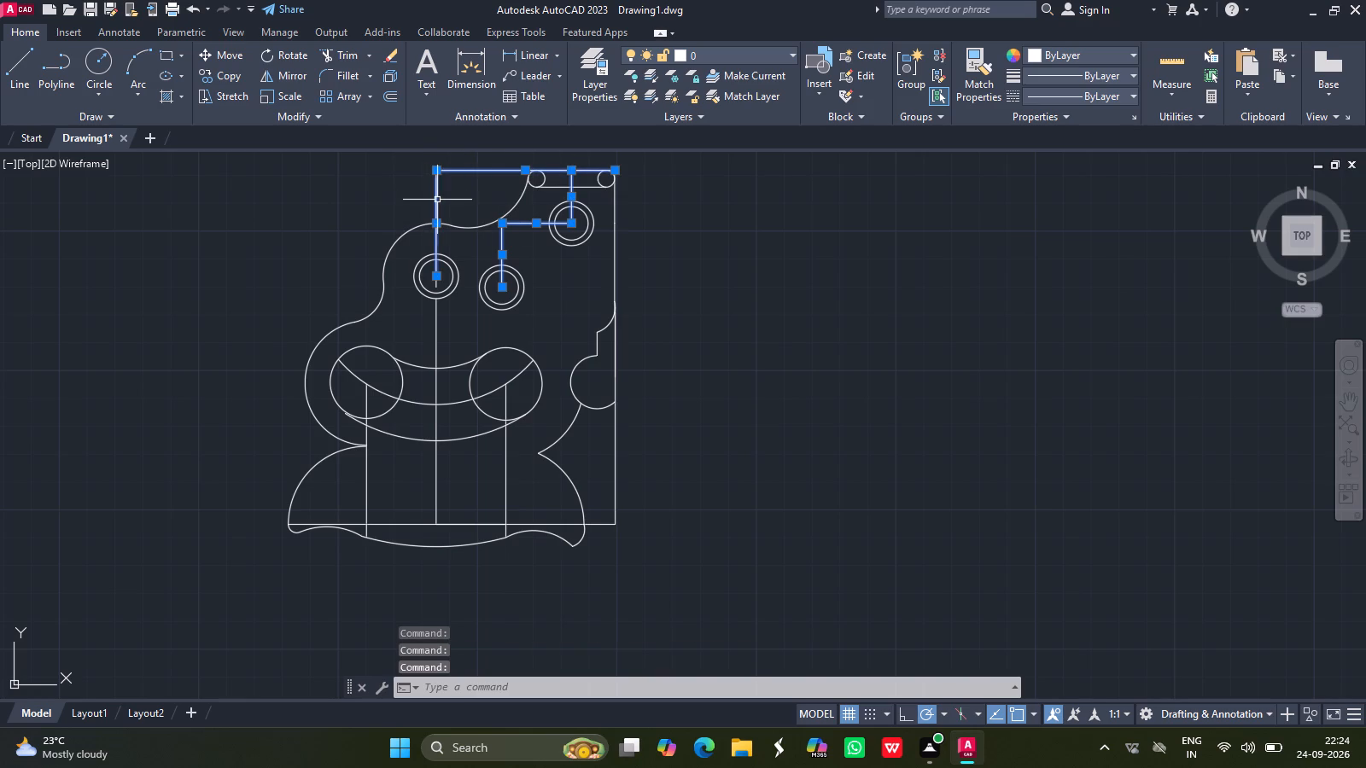
{"action": "key", "text": "Delete"}
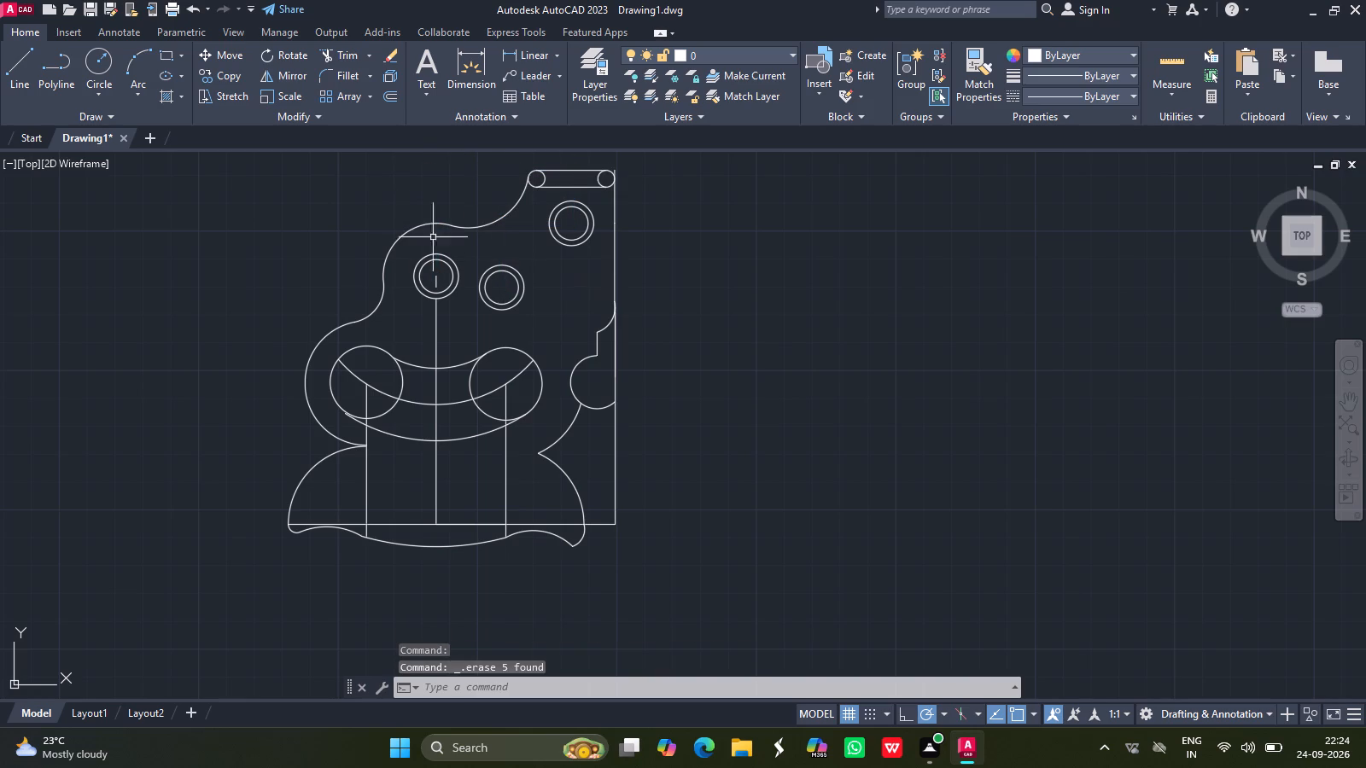
Delete the leftover short vertical line at the centre of the left concentric circles.
{"action": "left_click", "coordinate": [436, 276]}
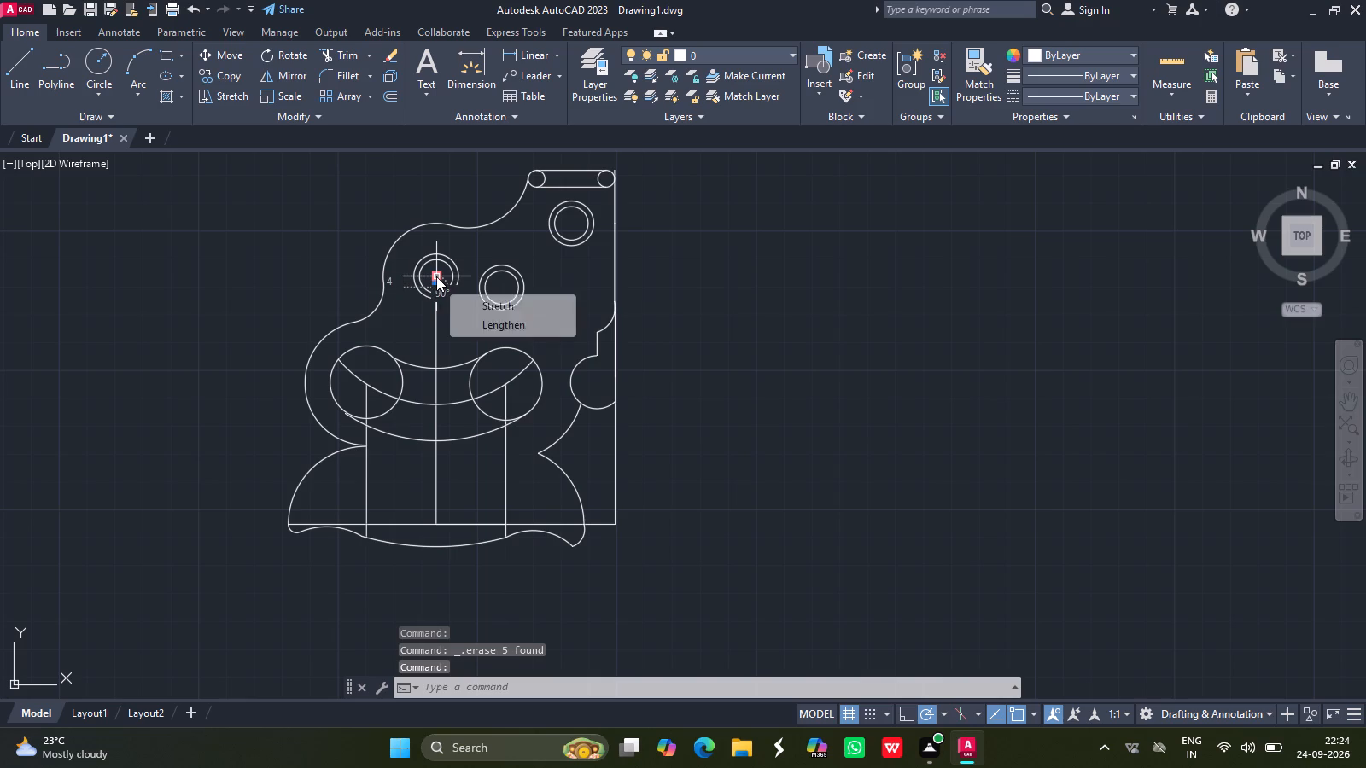
{"action": "key", "text": "Delete"}
{"action": "key", "text": "Delete"}
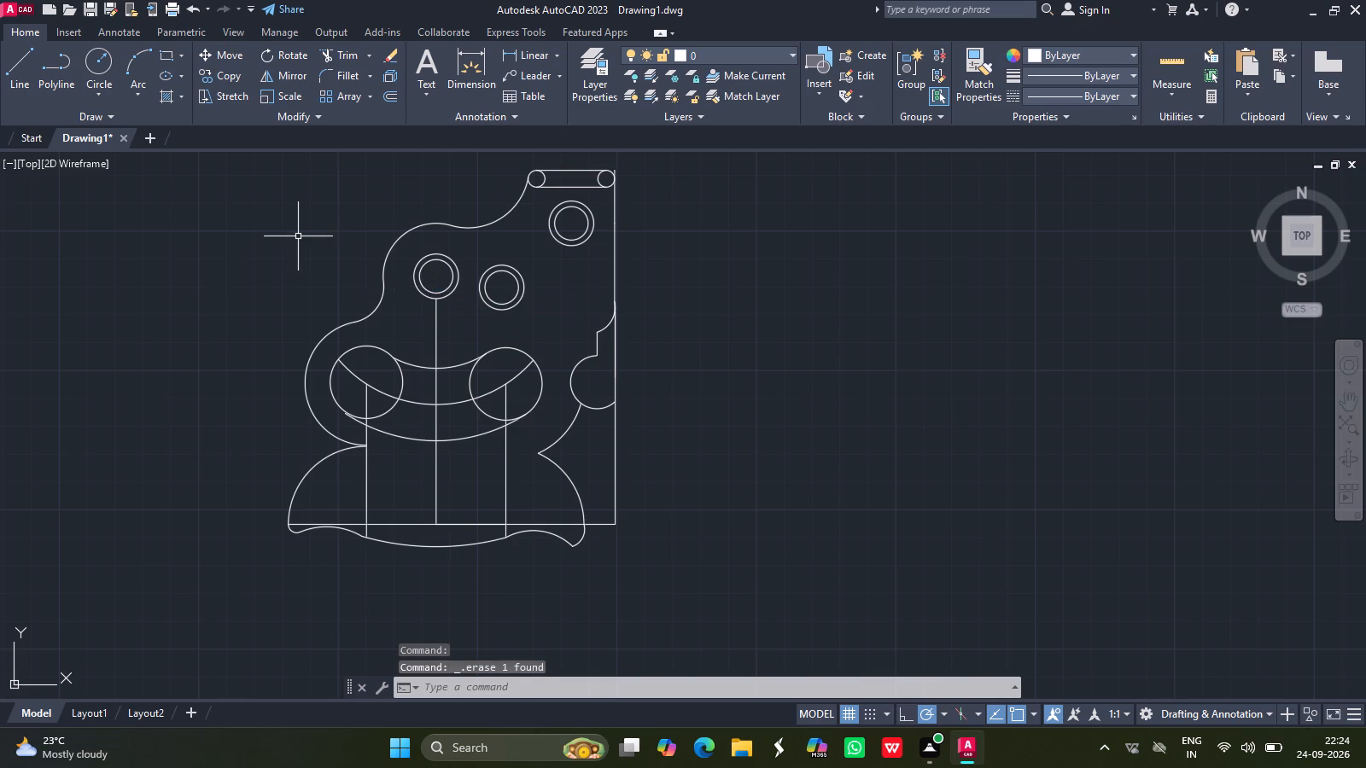
Trim the inner halves of the two small circles to leave a clean rounded slot at the top.
{"action": "left_click", "coordinate": [343, 55]}
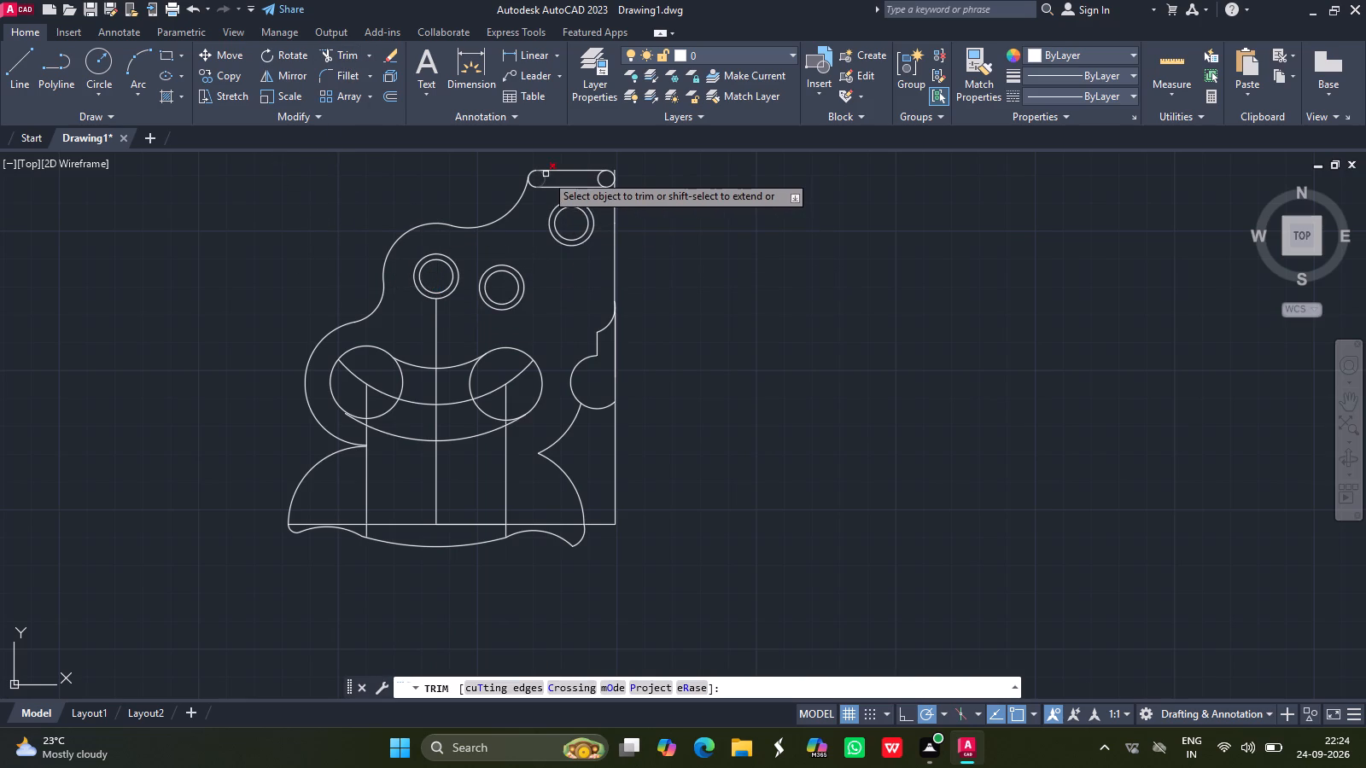
{"action": "left_click_drag", "start_coordinate": [546, 177], "coordinate": [601, 182]}
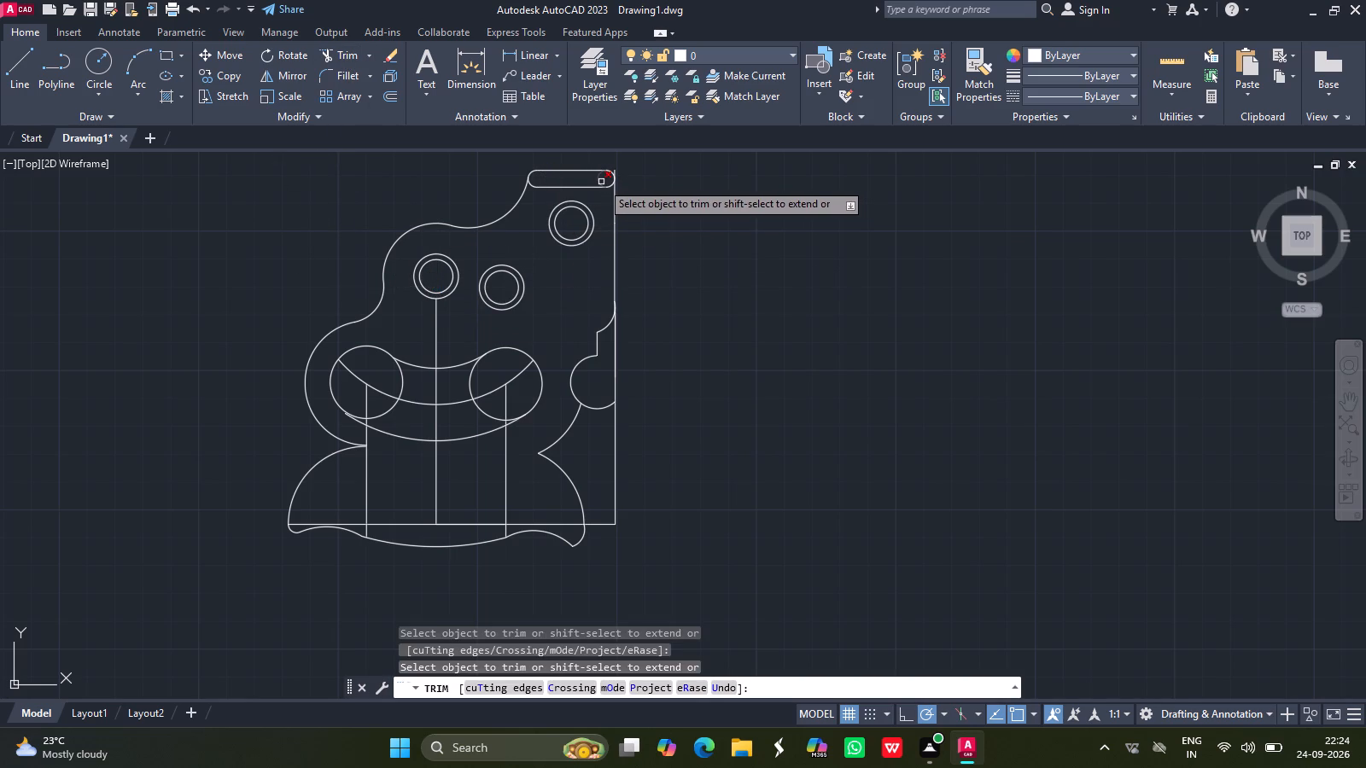
{"action": "left_click", "coordinate": [601, 182]}
{"action": "key", "text": "Return"}
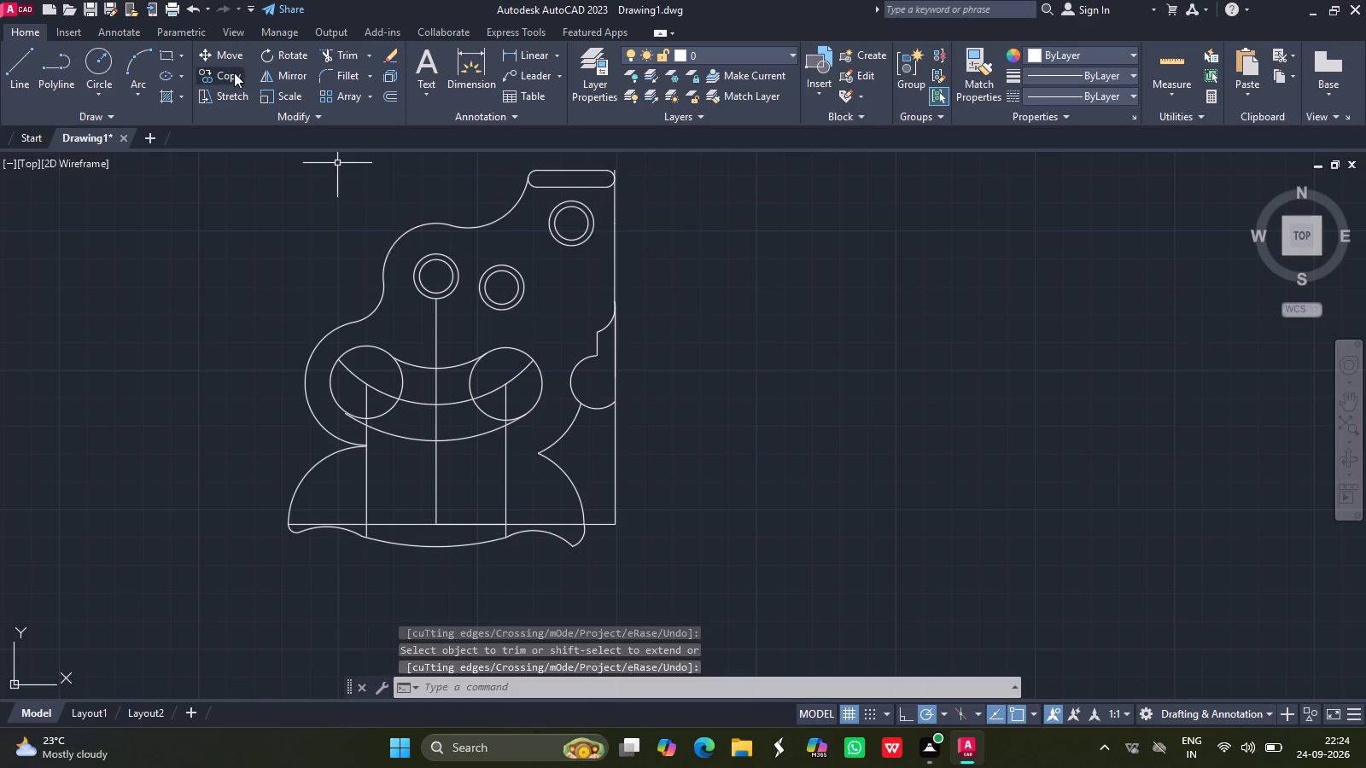
Trim the right vertical line at the top corner and below the edge arc, the notch circle's lower-right arc, and the base line beyond the lobe.
{"action": "left_click", "coordinate": [341, 52]}
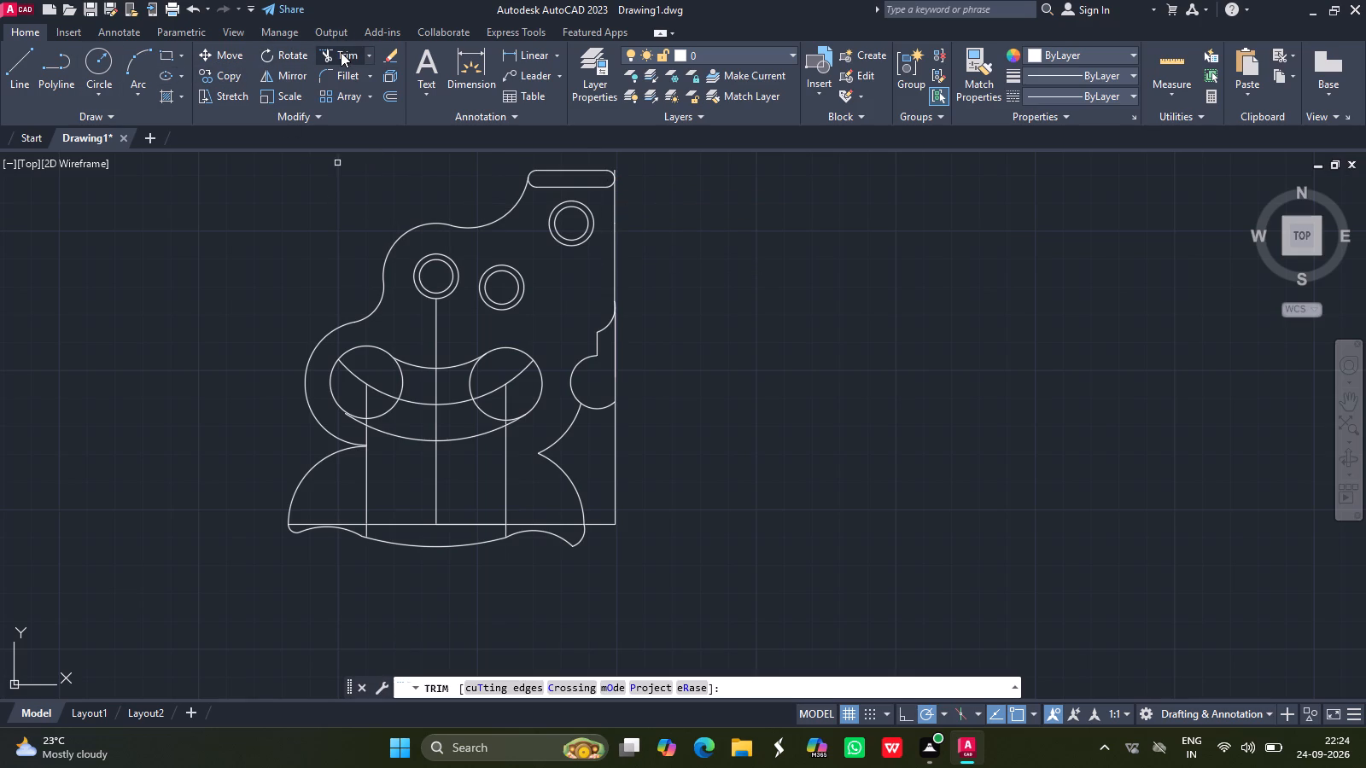
{"action": "left_click", "coordinate": [616, 170]}
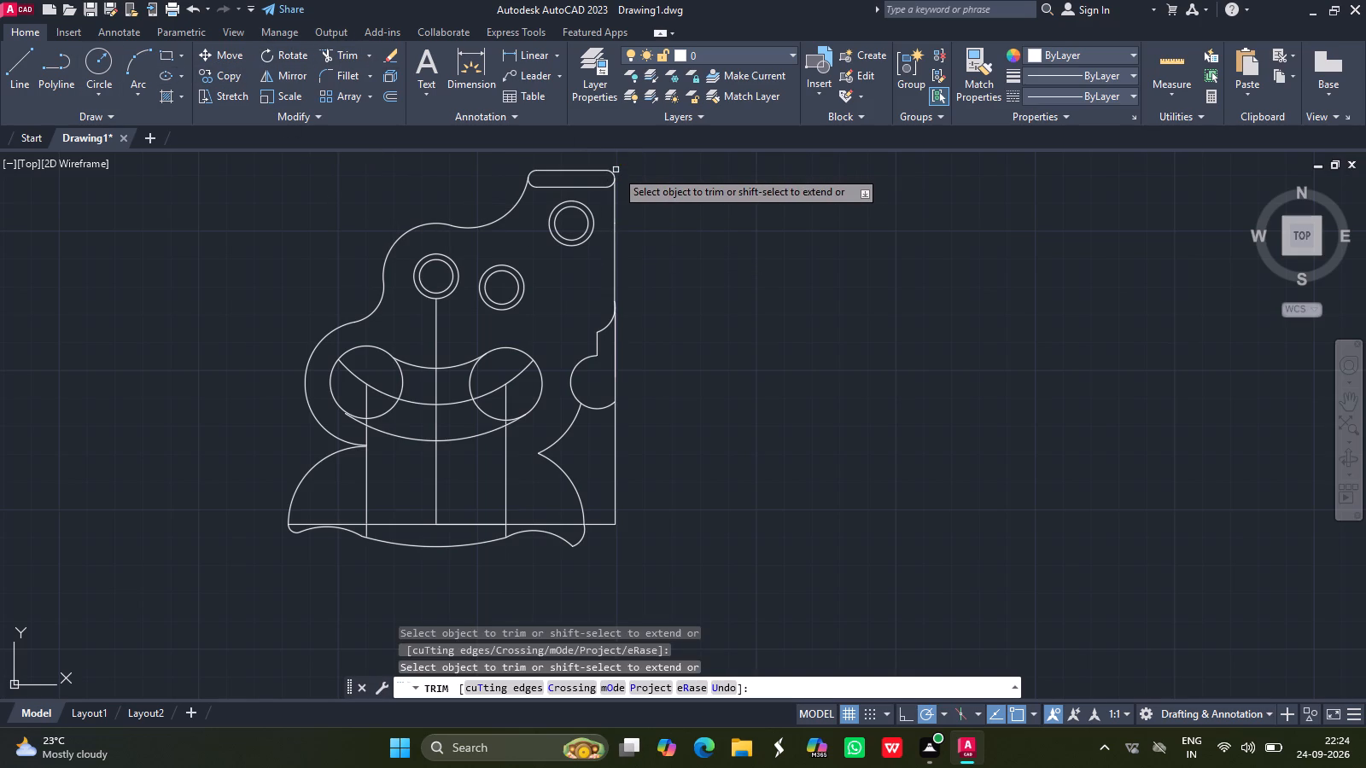
{"action": "left_click", "coordinate": [616, 334]}
{"action": "left_click", "coordinate": [616, 334]}
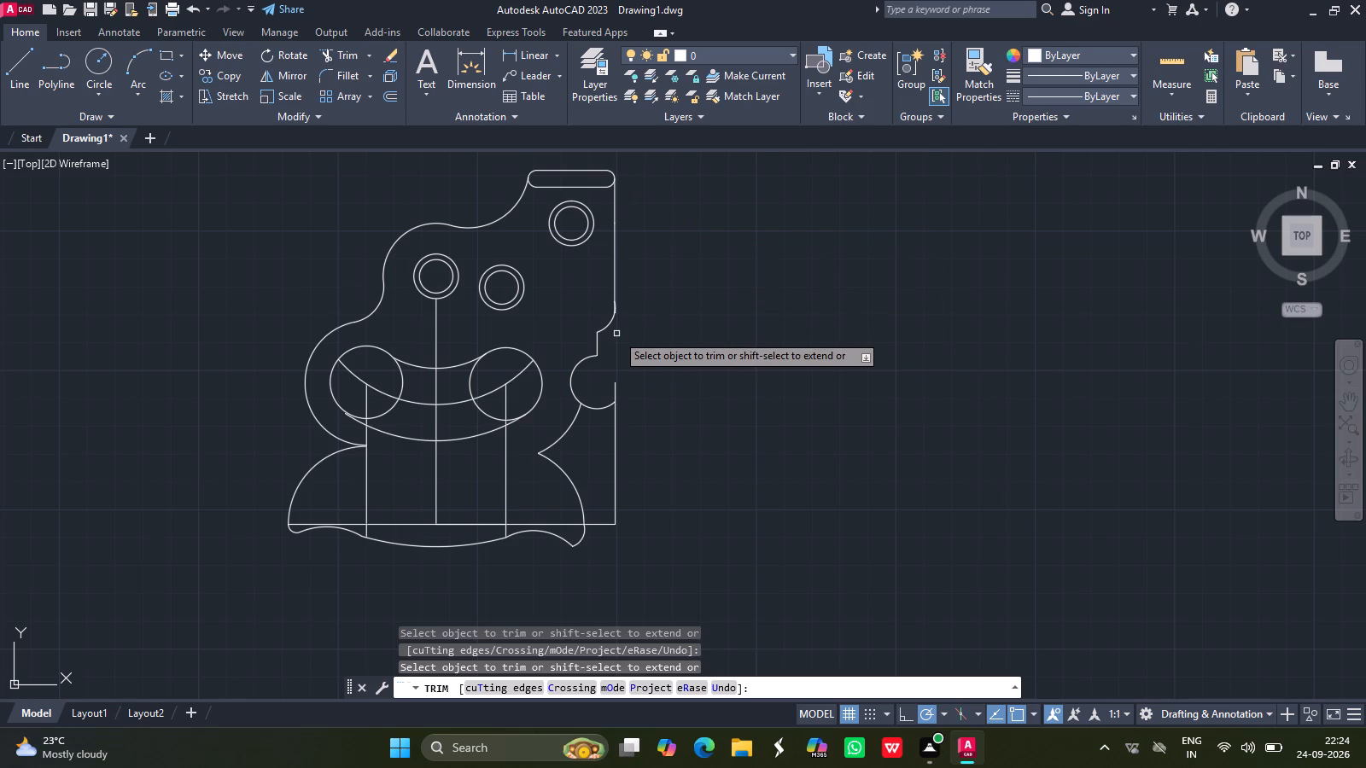
{"action": "left_click", "coordinate": [616, 335]}
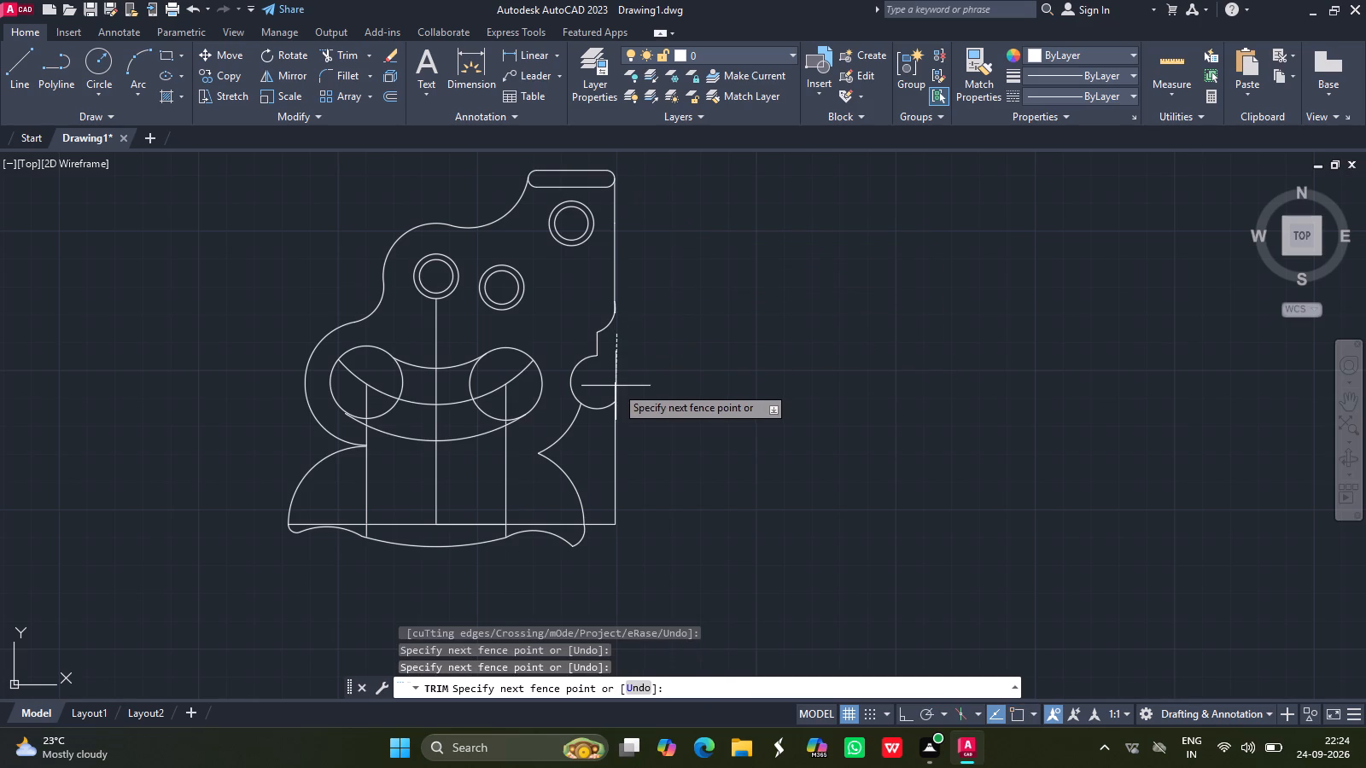
{"action": "left_click", "coordinate": [616, 386]}
{"action": "left_click", "coordinate": [616, 386]}
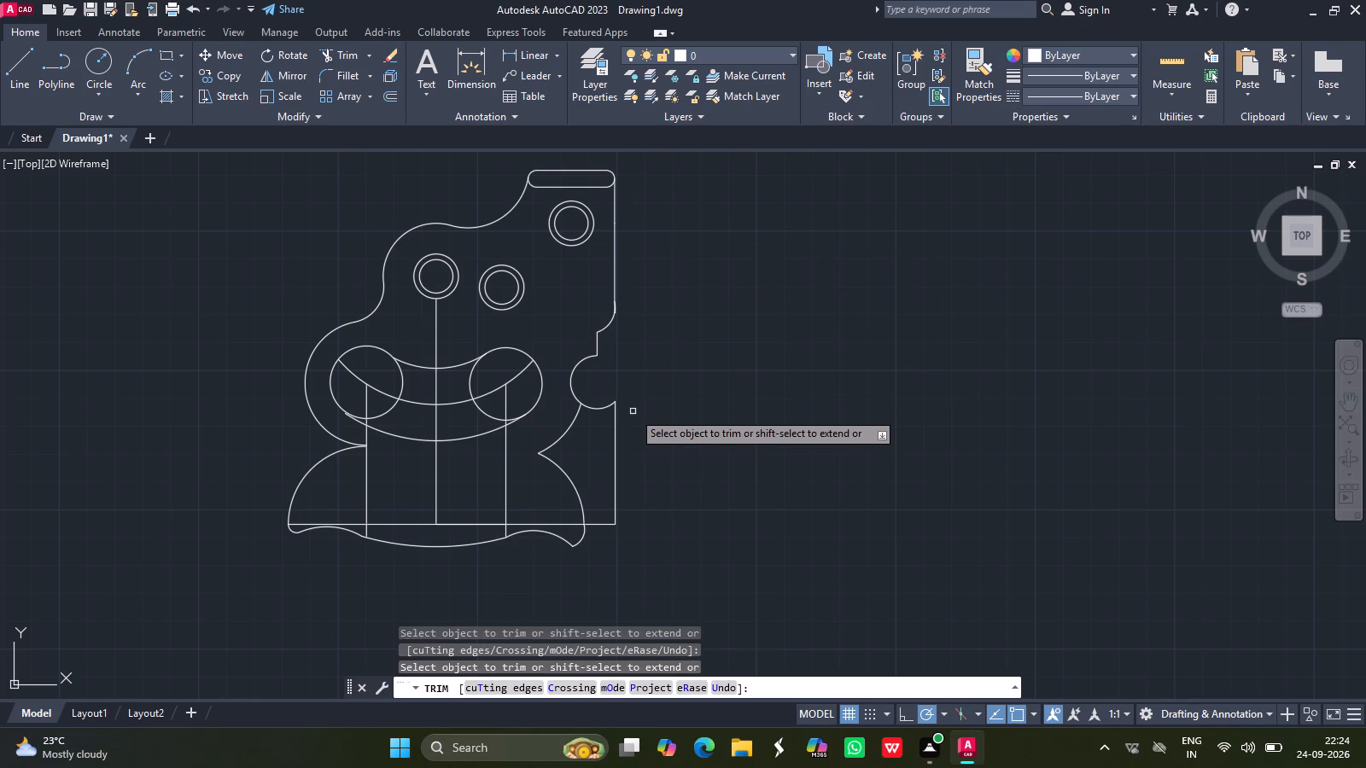
{"action": "left_click_drag", "start_coordinate": [592, 407], "coordinate": [604, 409]}
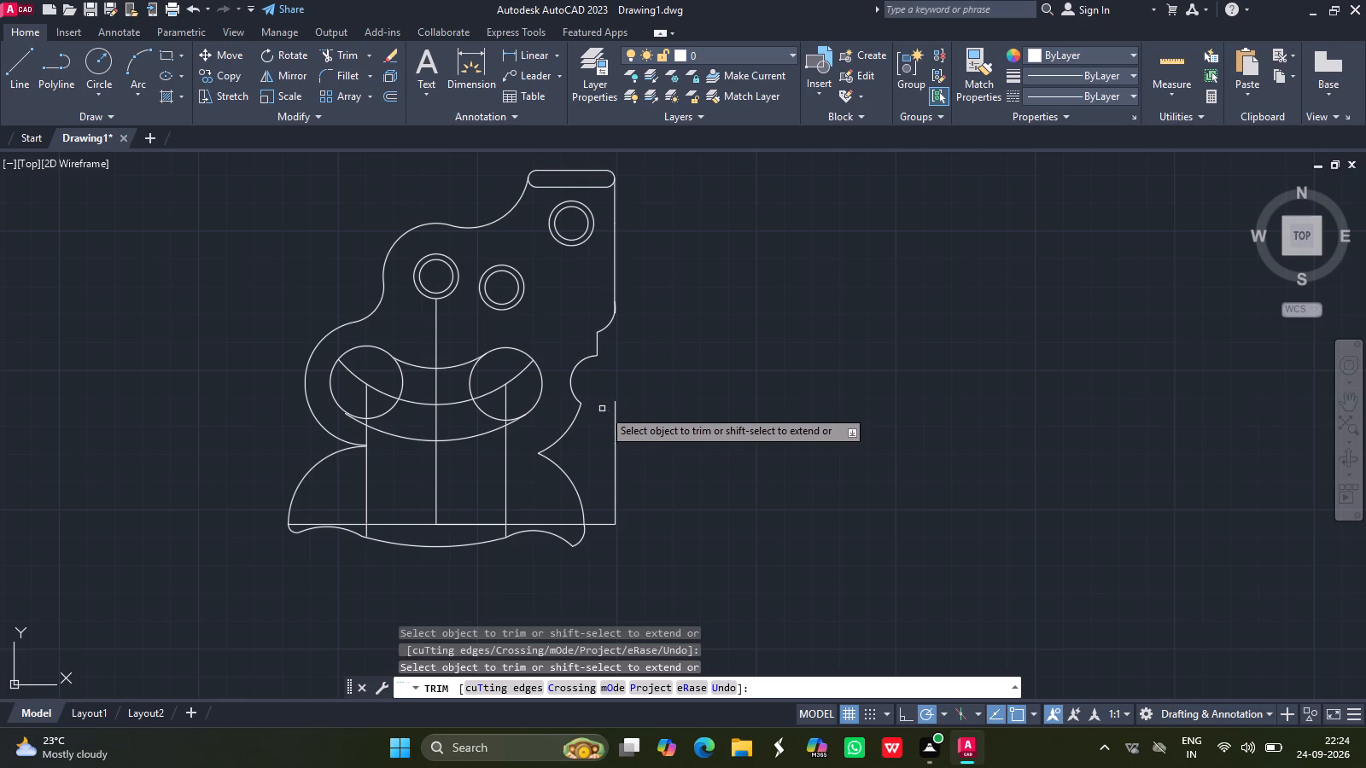
{"action": "left_click_drag", "start_coordinate": [604, 409], "coordinate": [616, 422]}
{"action": "left_click", "coordinate": [616, 422]}
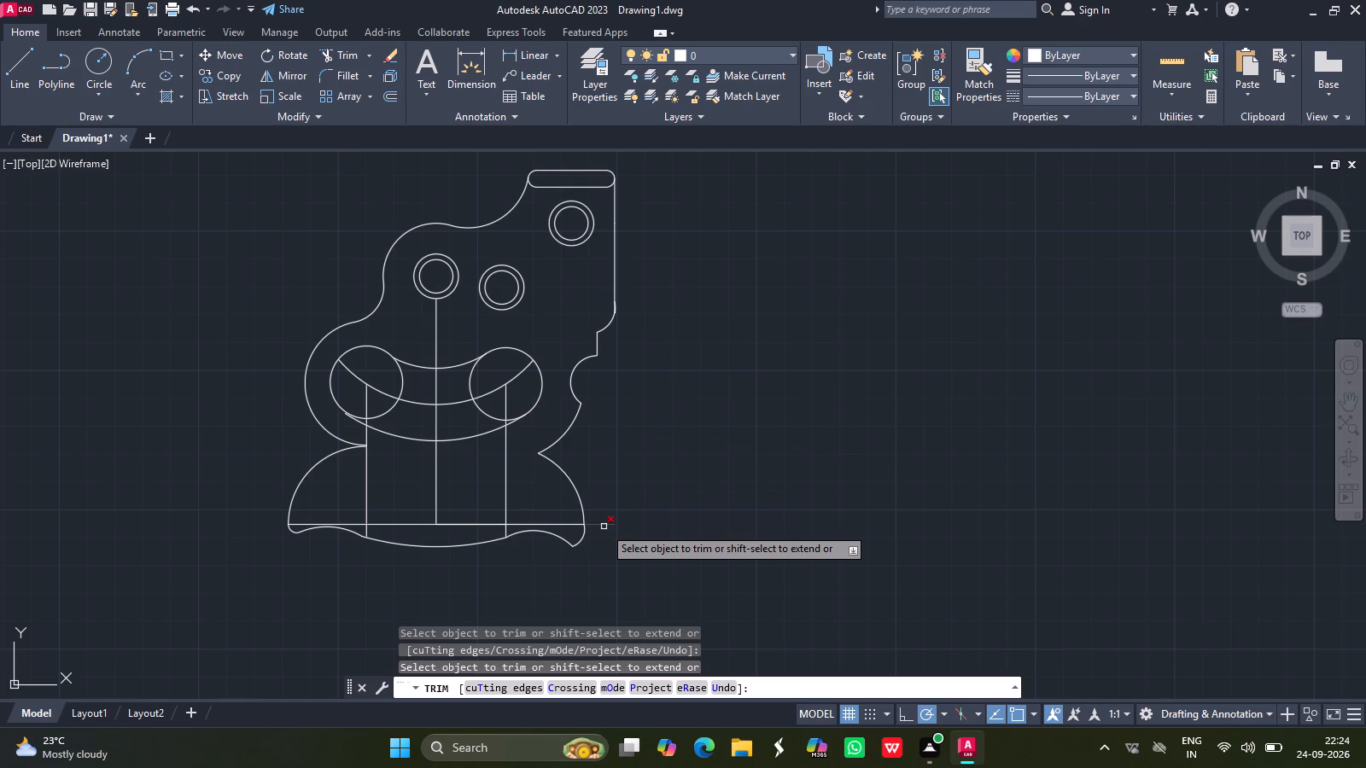
{"action": "left_click", "coordinate": [604, 527]}
{"action": "key", "text": "Return"}
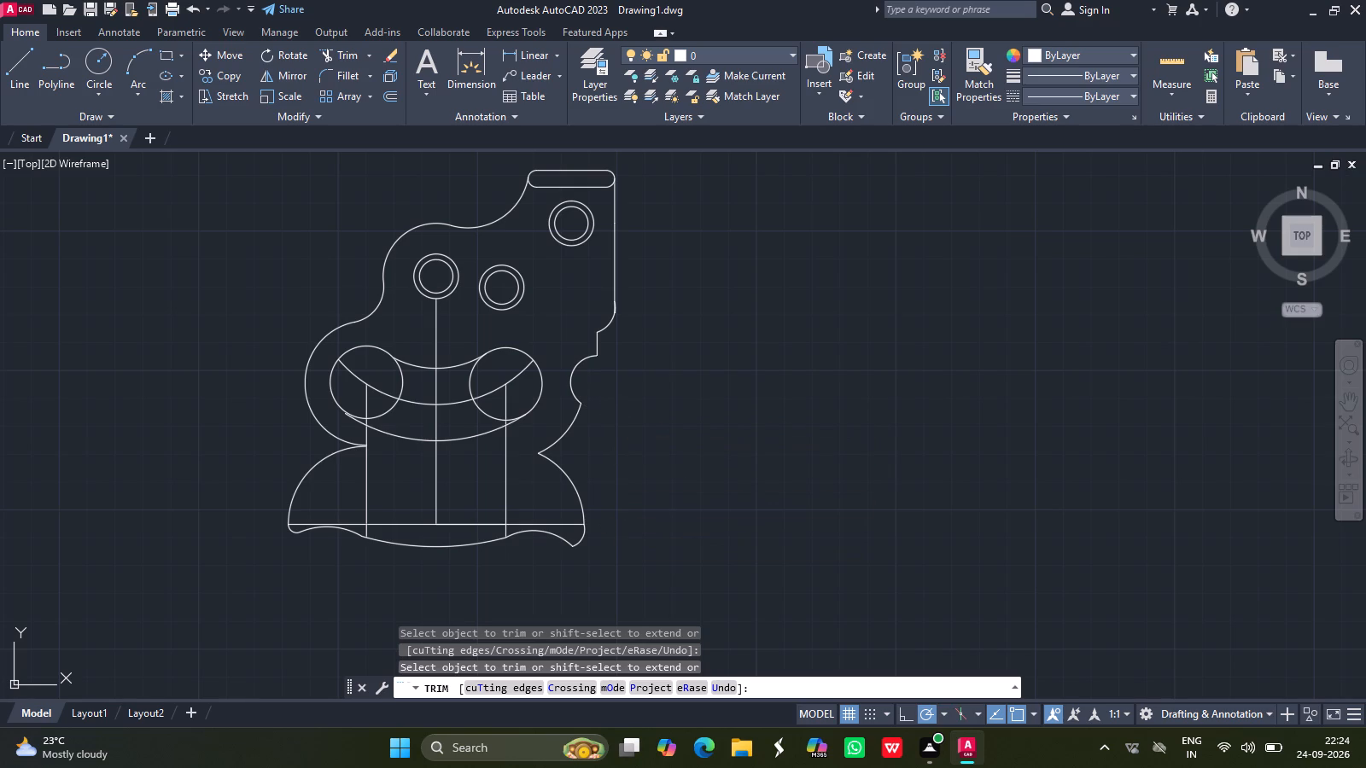
Load the CENTER linetype from acadiso.lin into the drawing.
{"action": "key", "text": "Escape"}
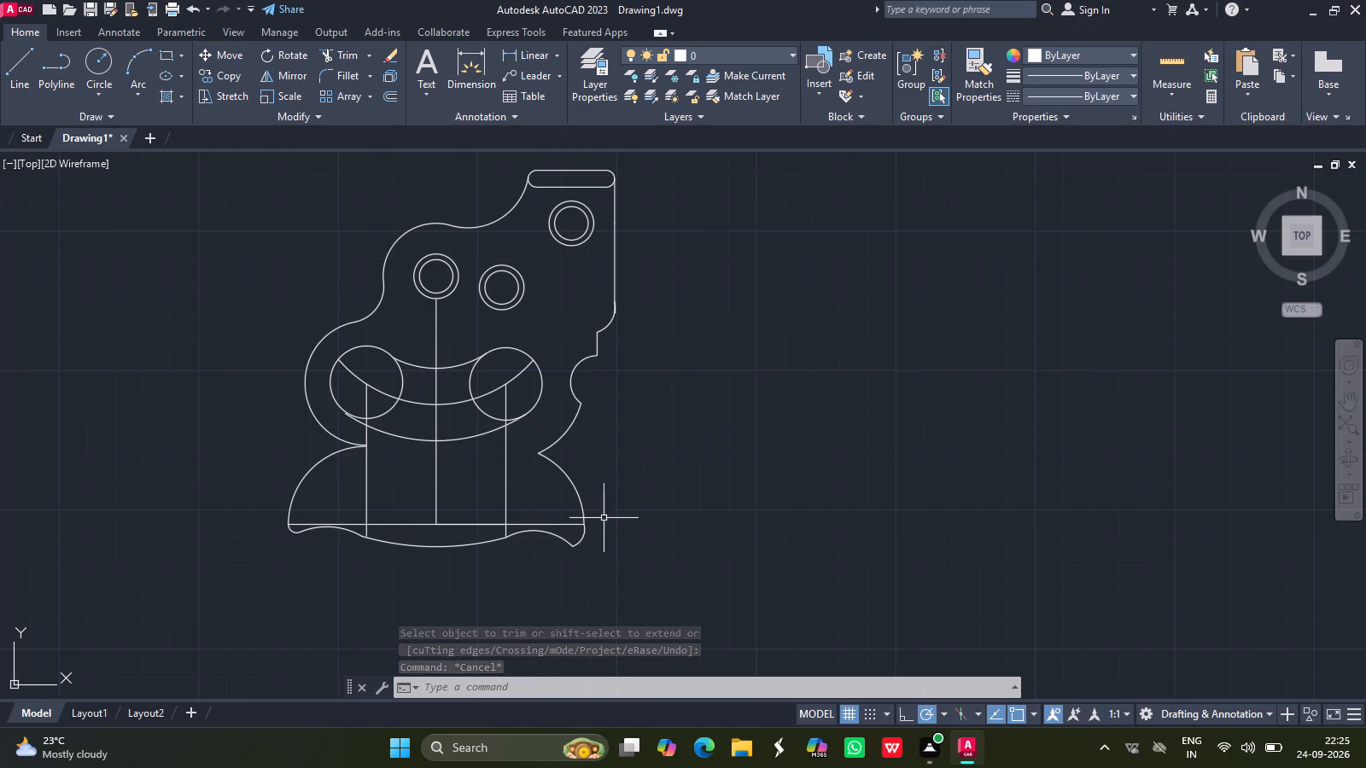
{"action": "left_click_drag", "start_coordinate": [553, 523], "coordinate": [383, 524]}
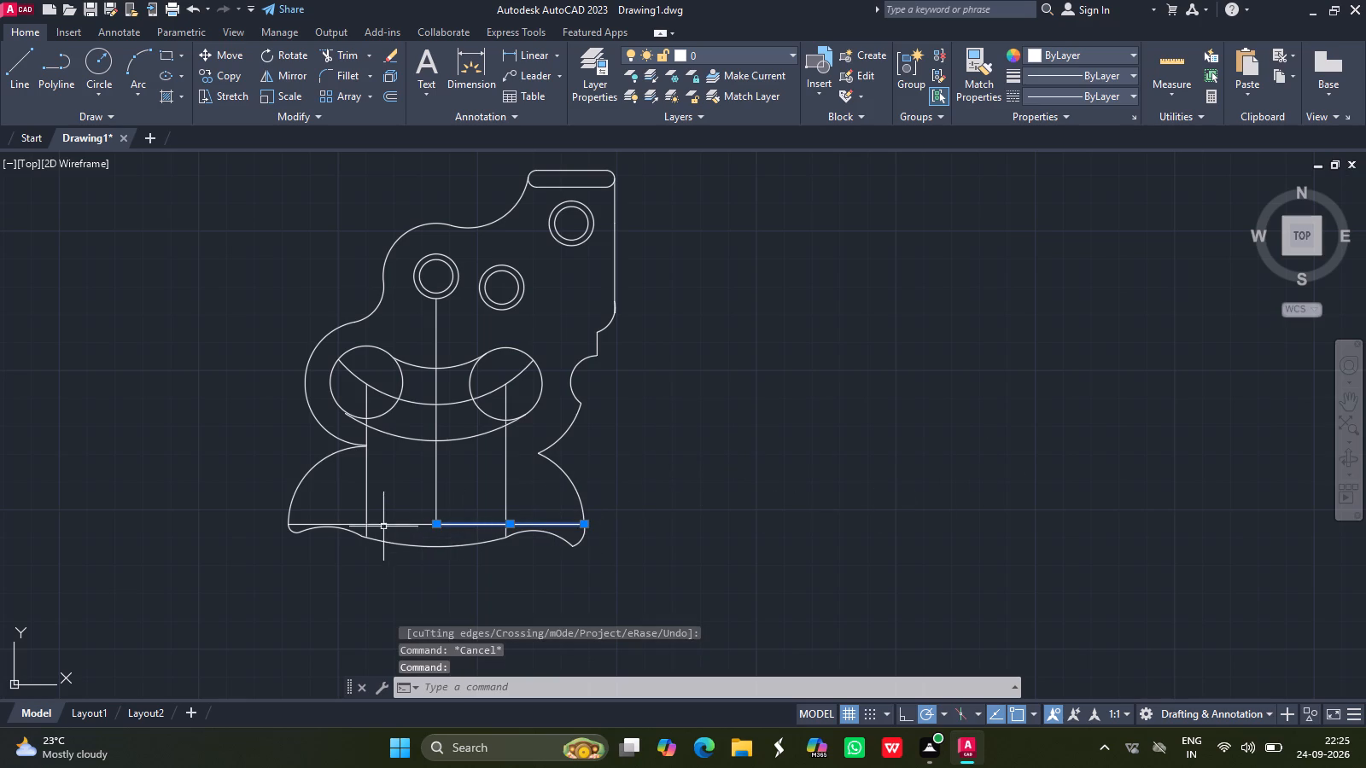
{"action": "left_click_drag", "start_coordinate": [383, 524], "coordinate": [390, 524]}
{"action": "left_click", "coordinate": [390, 524]}
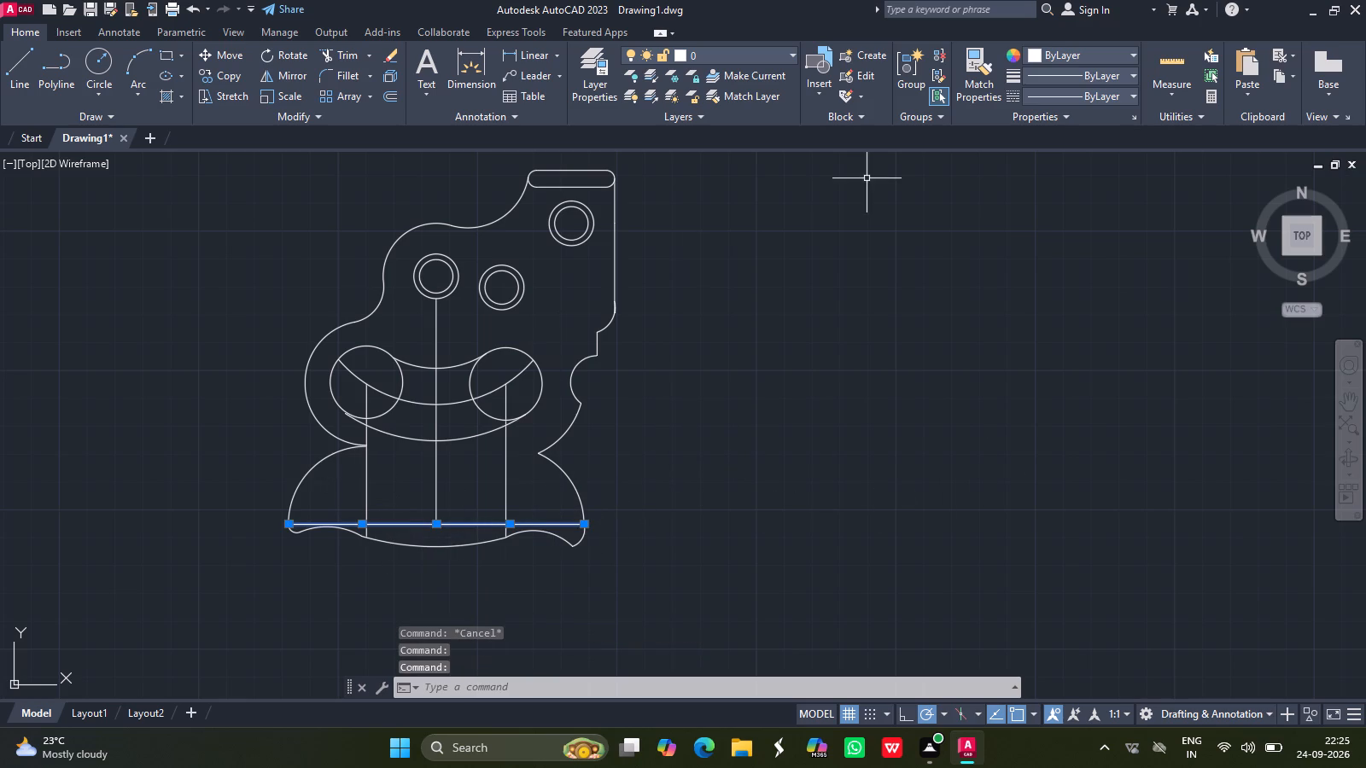
{"action": "left_click", "coordinate": [1084, 113]}
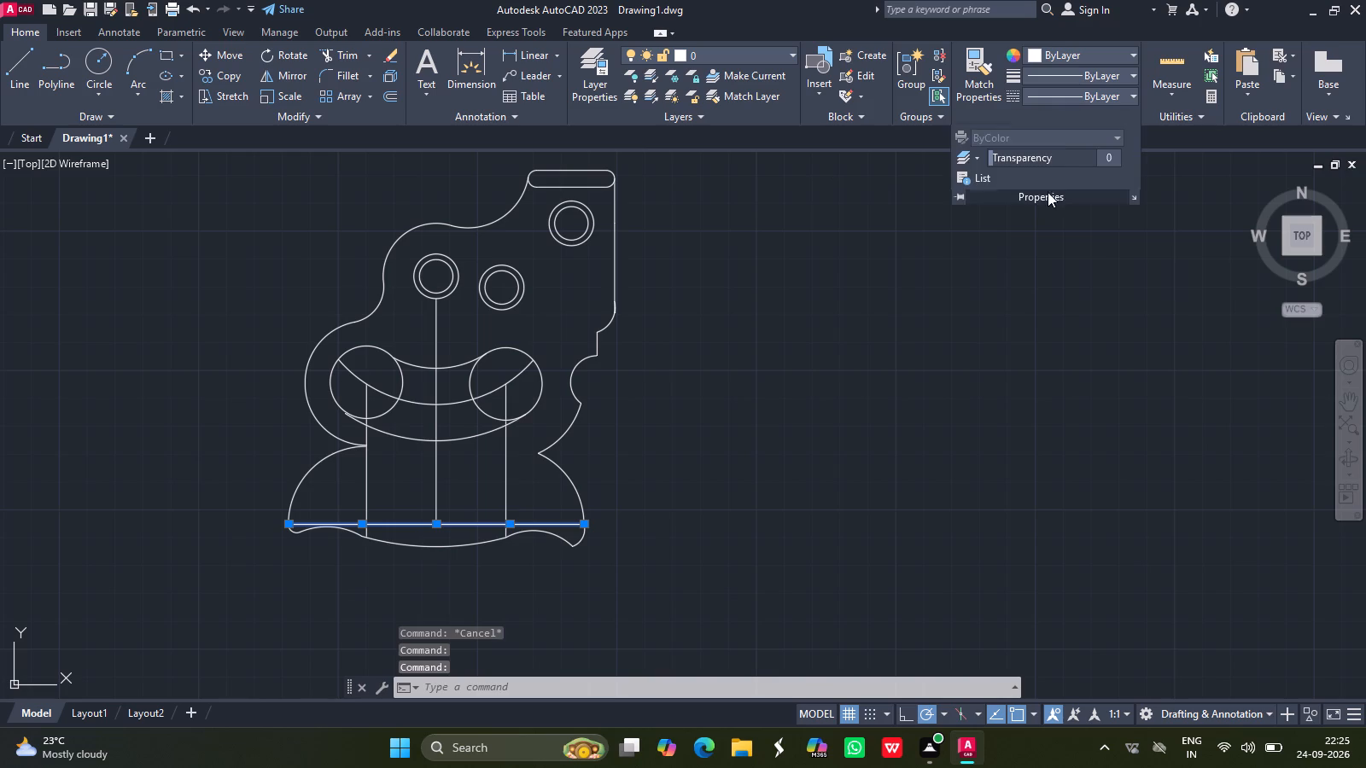
{"action": "left_click", "coordinate": [1114, 93]}
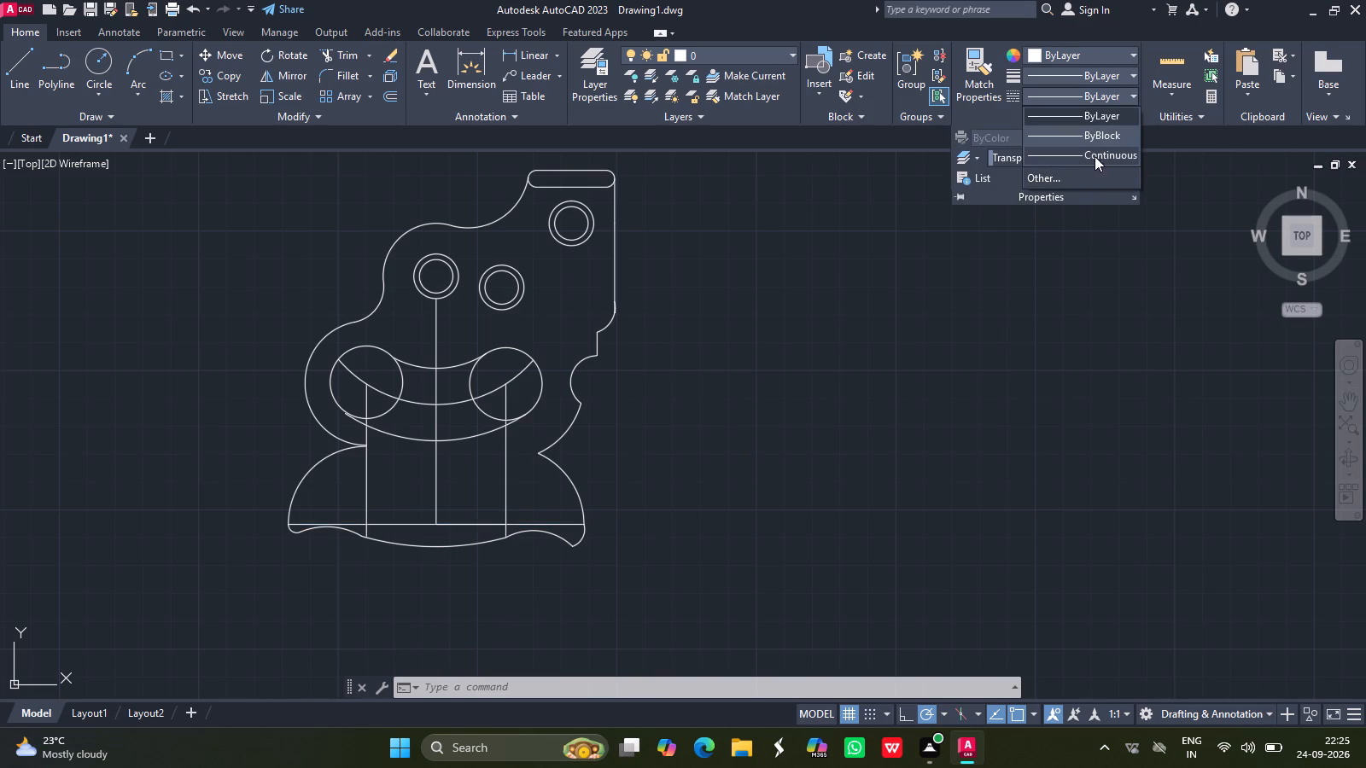
{"action": "left_click", "coordinate": [1040, 177]}
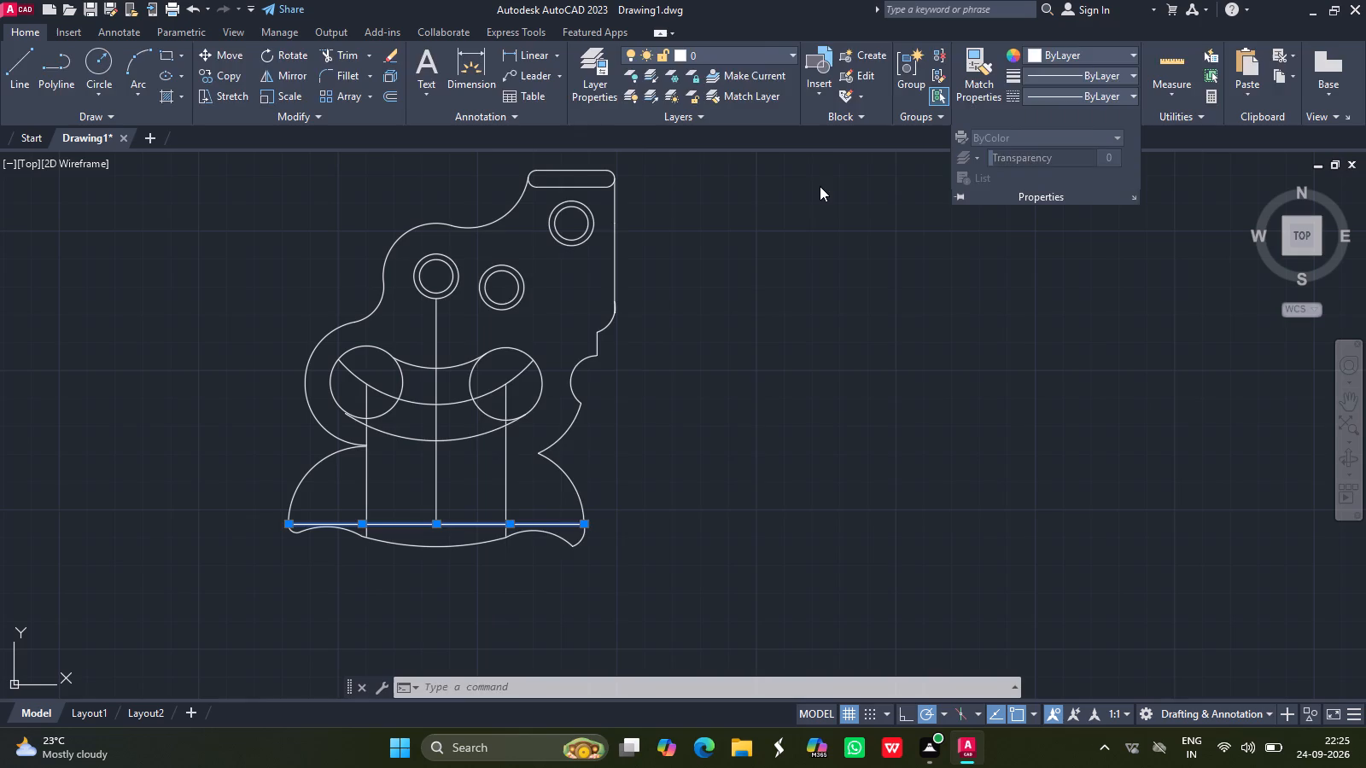
{"action": "left_click", "coordinate": [792, 220]}
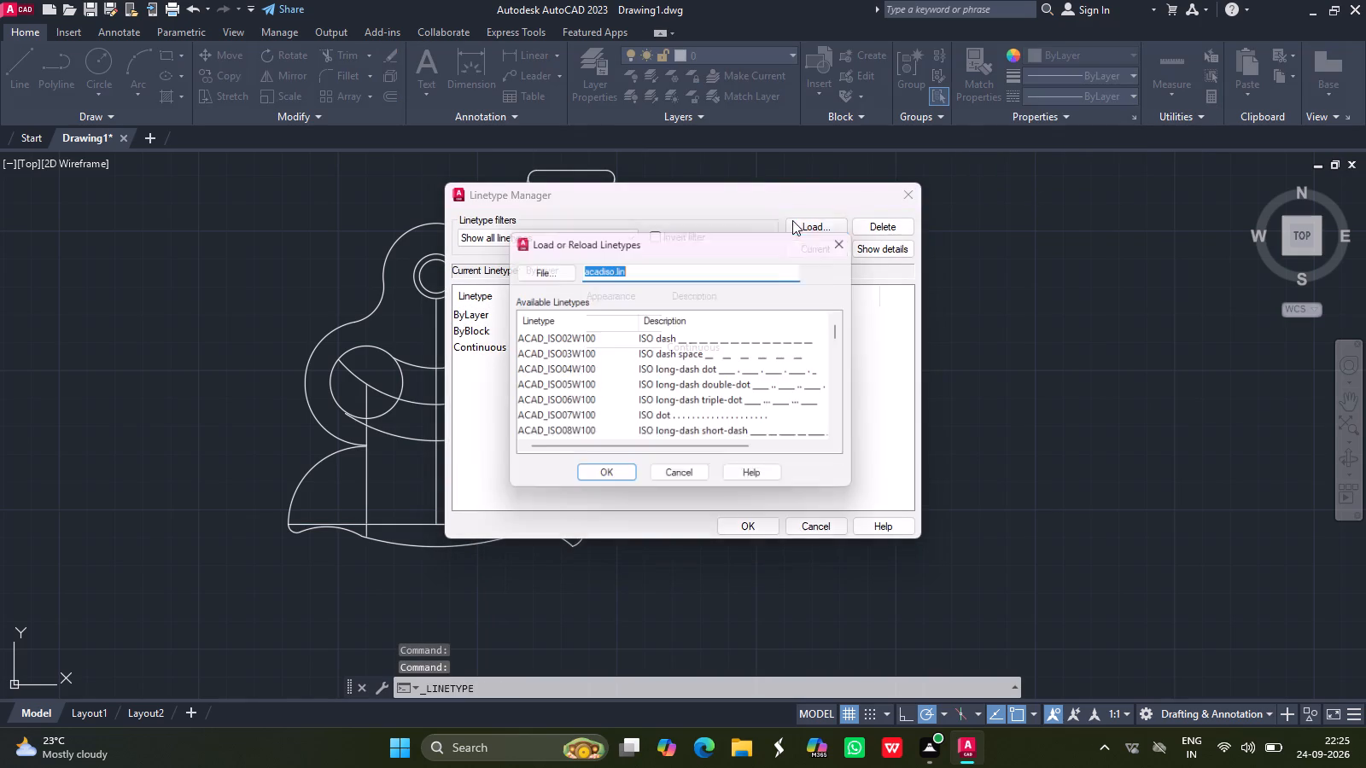
{"action": "scroll", "coordinate": [629, 381], "scroll_direction": "down", "scroll_amount": 5}
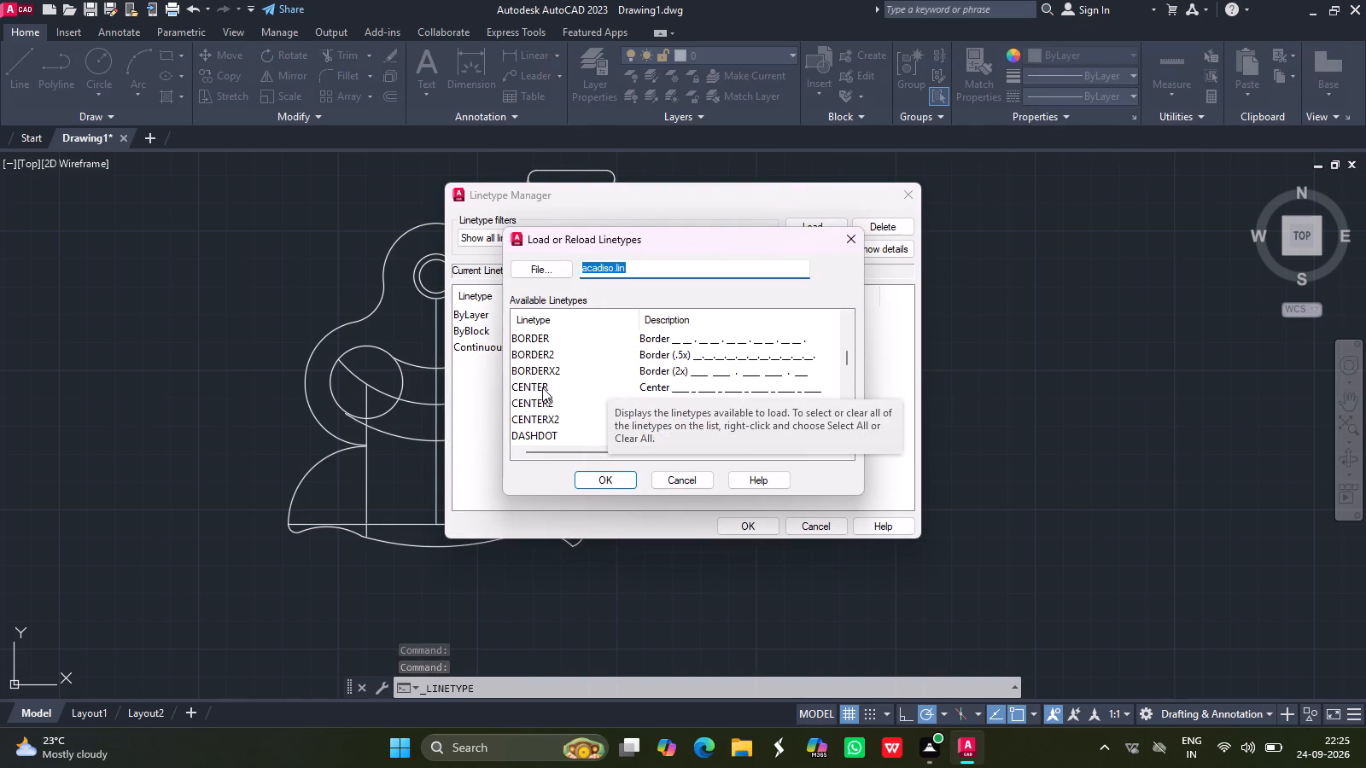
{"action": "left_click", "coordinate": [540, 392]}
{"action": "left_click", "coordinate": [616, 477]}
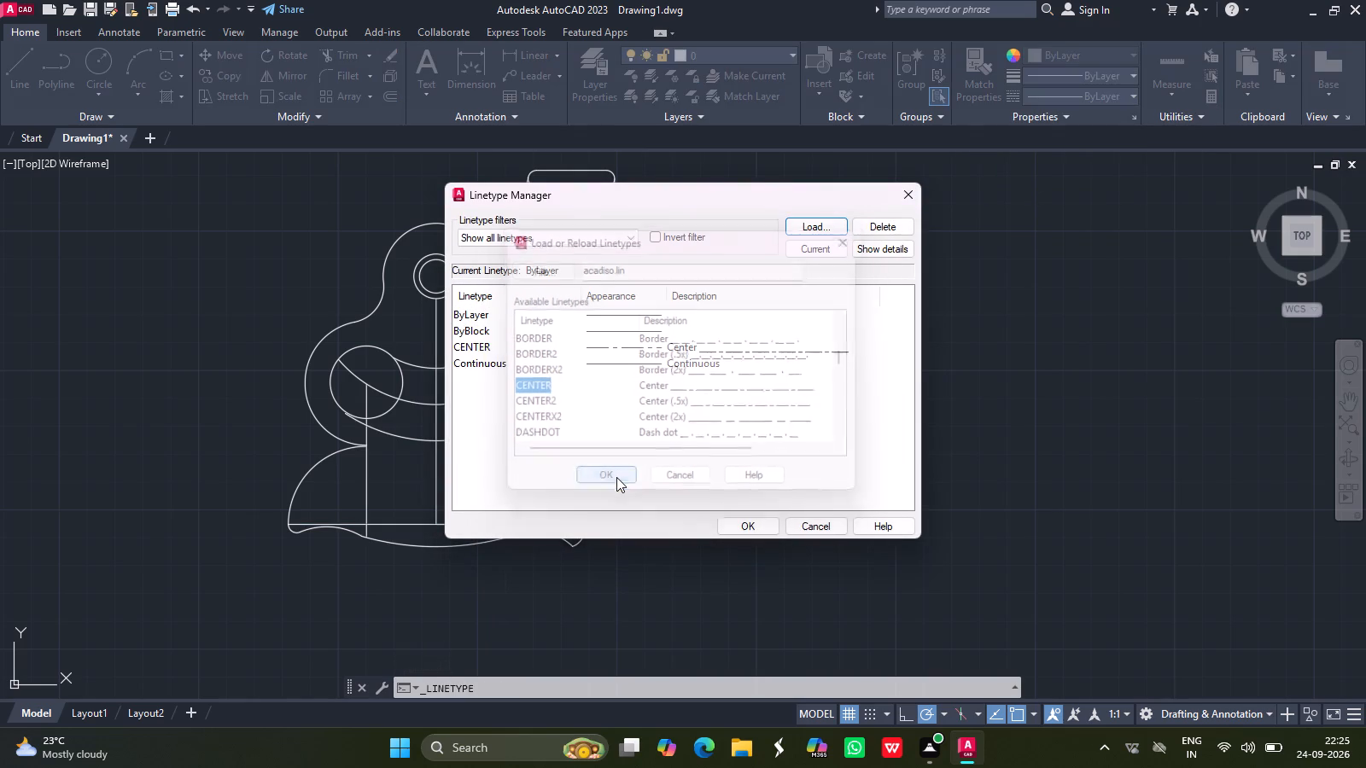
{"action": "left_click", "coordinate": [756, 532]}
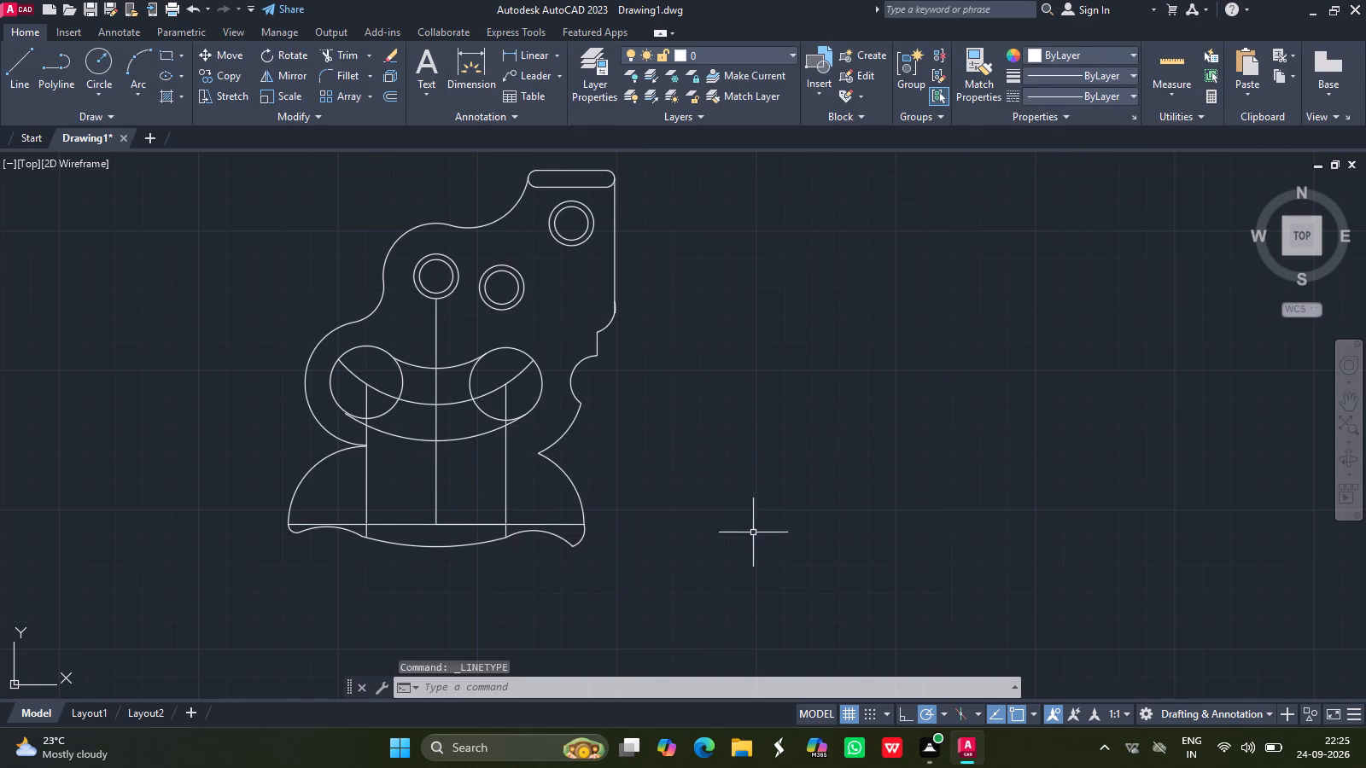
Assign the CENTER linetype to the three vertical construction lines, the curved slot's middle arc and the horizontal base line segments.
{"action": "left_click", "coordinate": [509, 470]}
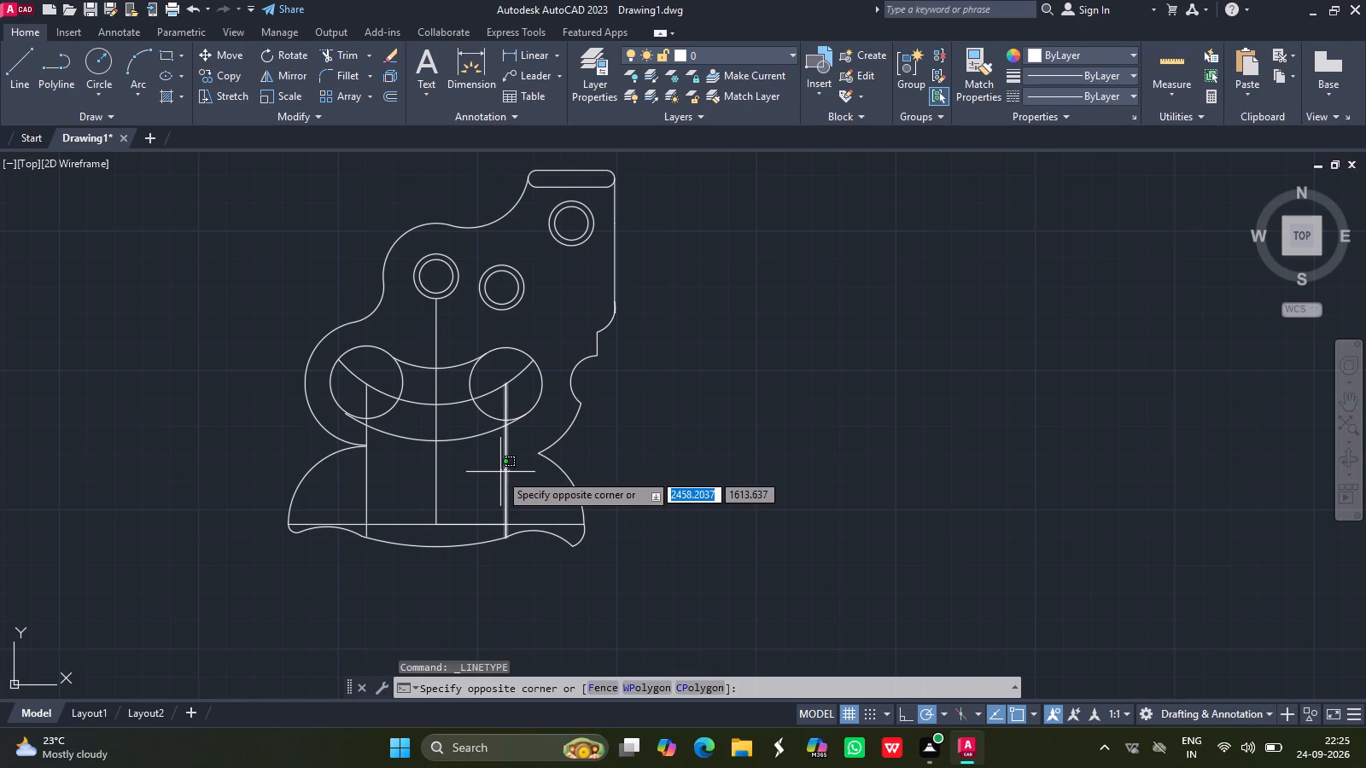
{"action": "left_click", "coordinate": [498, 473]}
{"action": "left_click_drag", "start_coordinate": [436, 473], "coordinate": [435, 407]}
{"action": "left_click", "coordinate": [435, 407]}
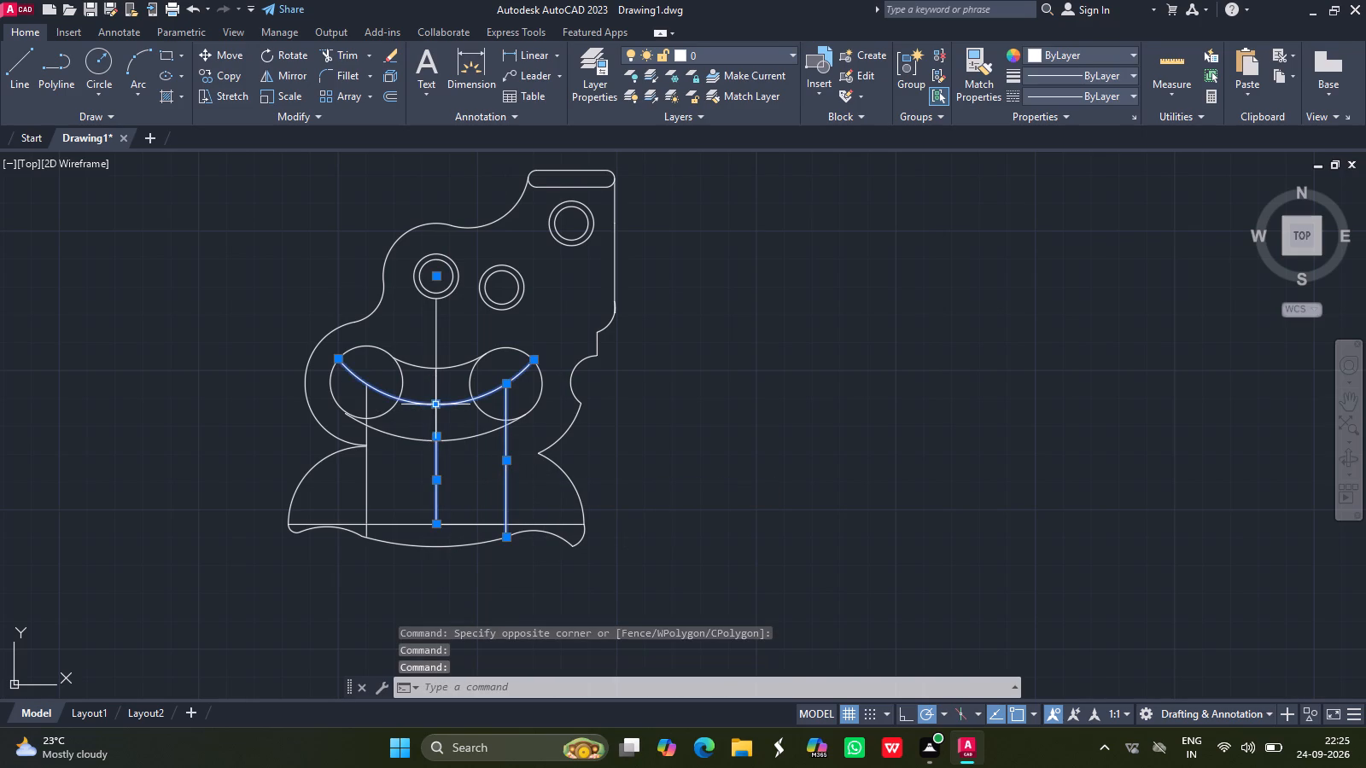
{"action": "left_click", "coordinate": [435, 340]}
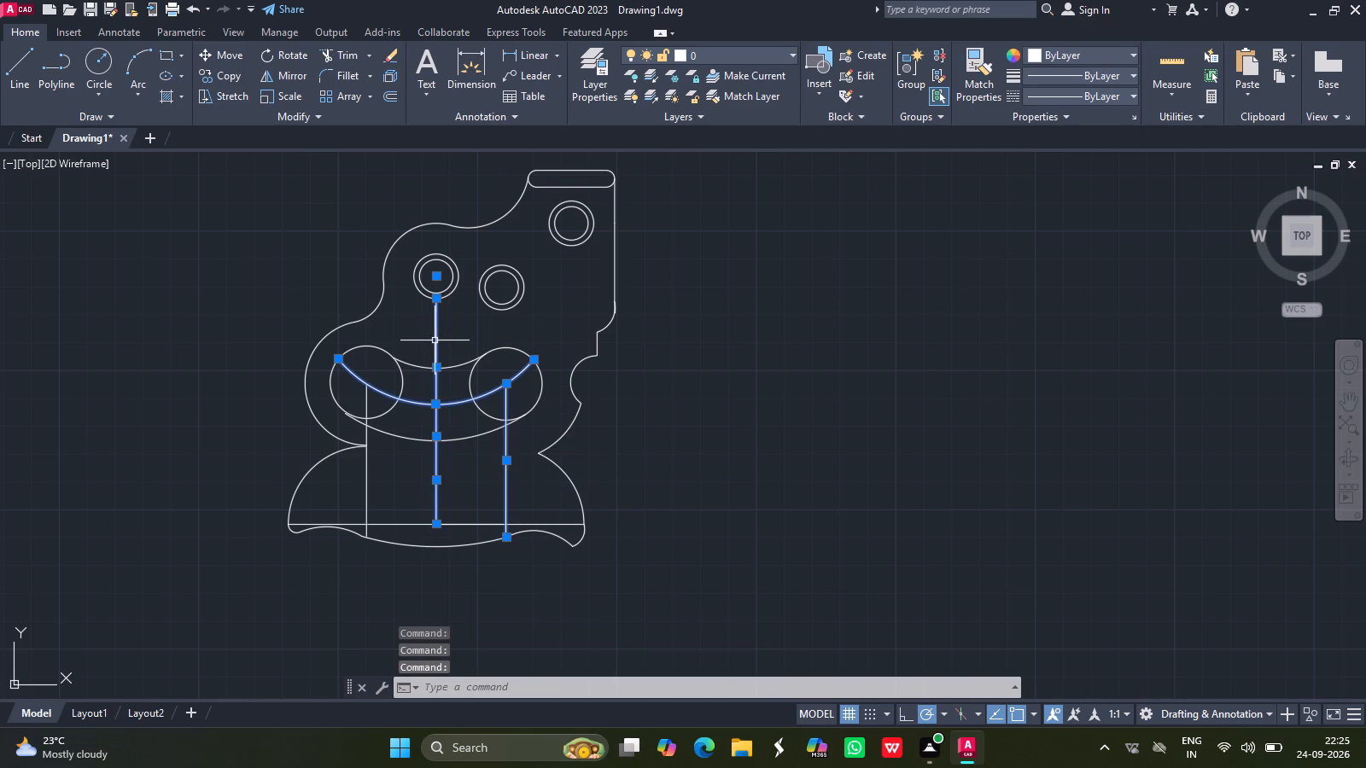
{"action": "left_click", "coordinate": [365, 503]}
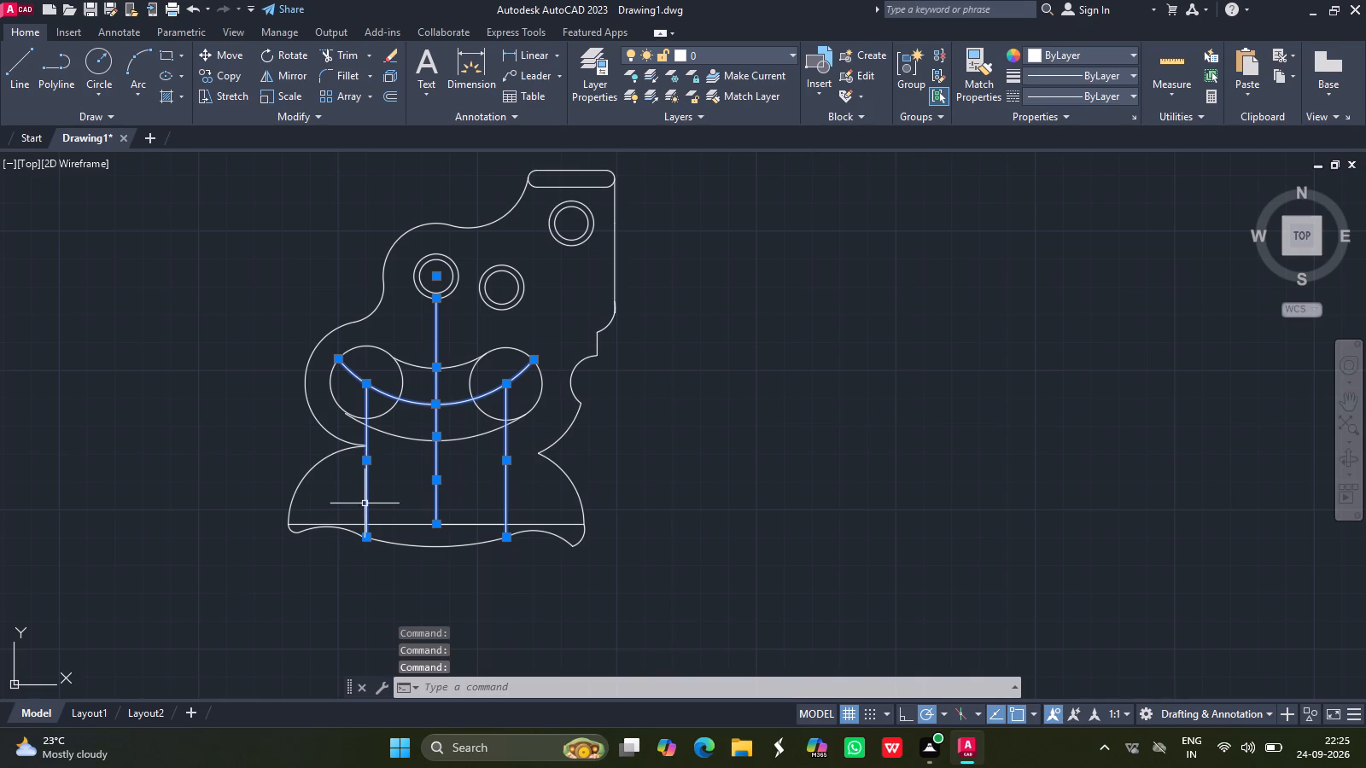
{"action": "left_click", "coordinate": [405, 525]}
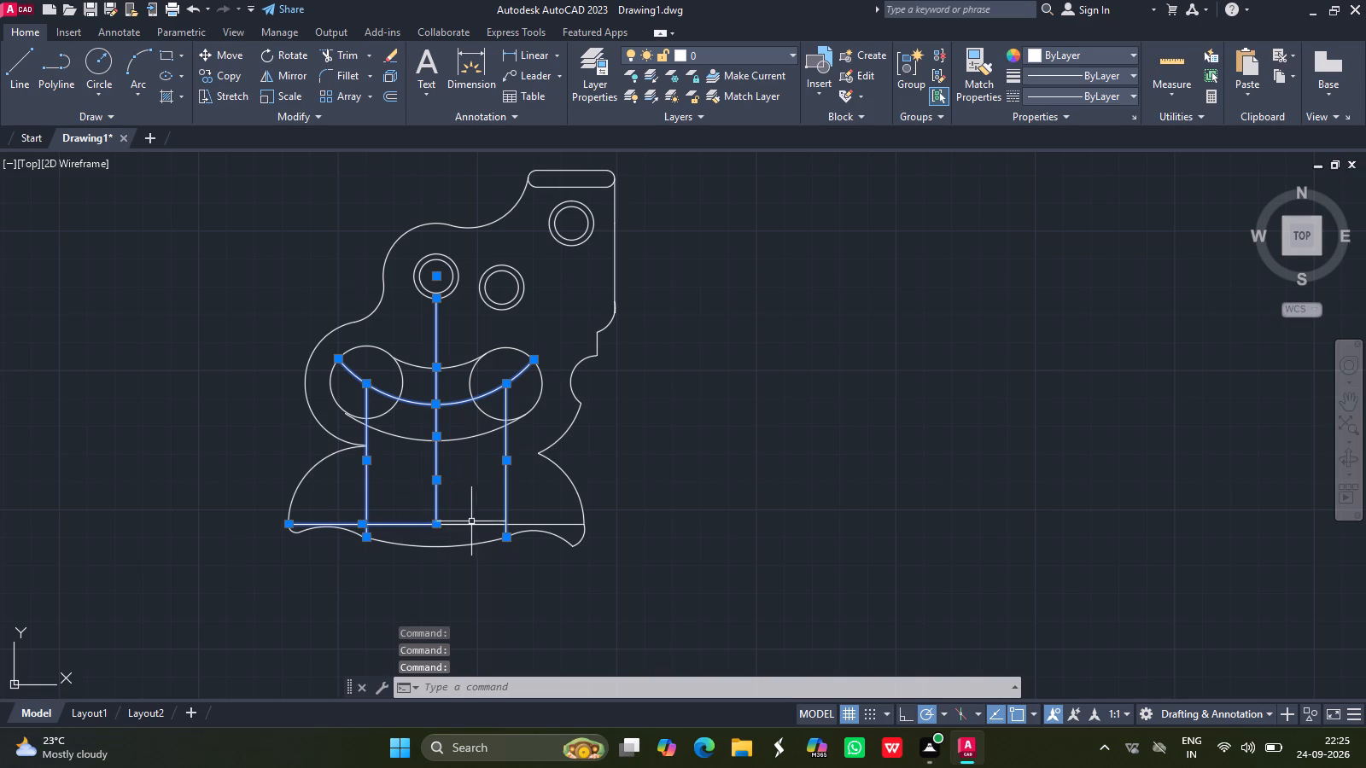
{"action": "left_click", "coordinate": [475, 523]}
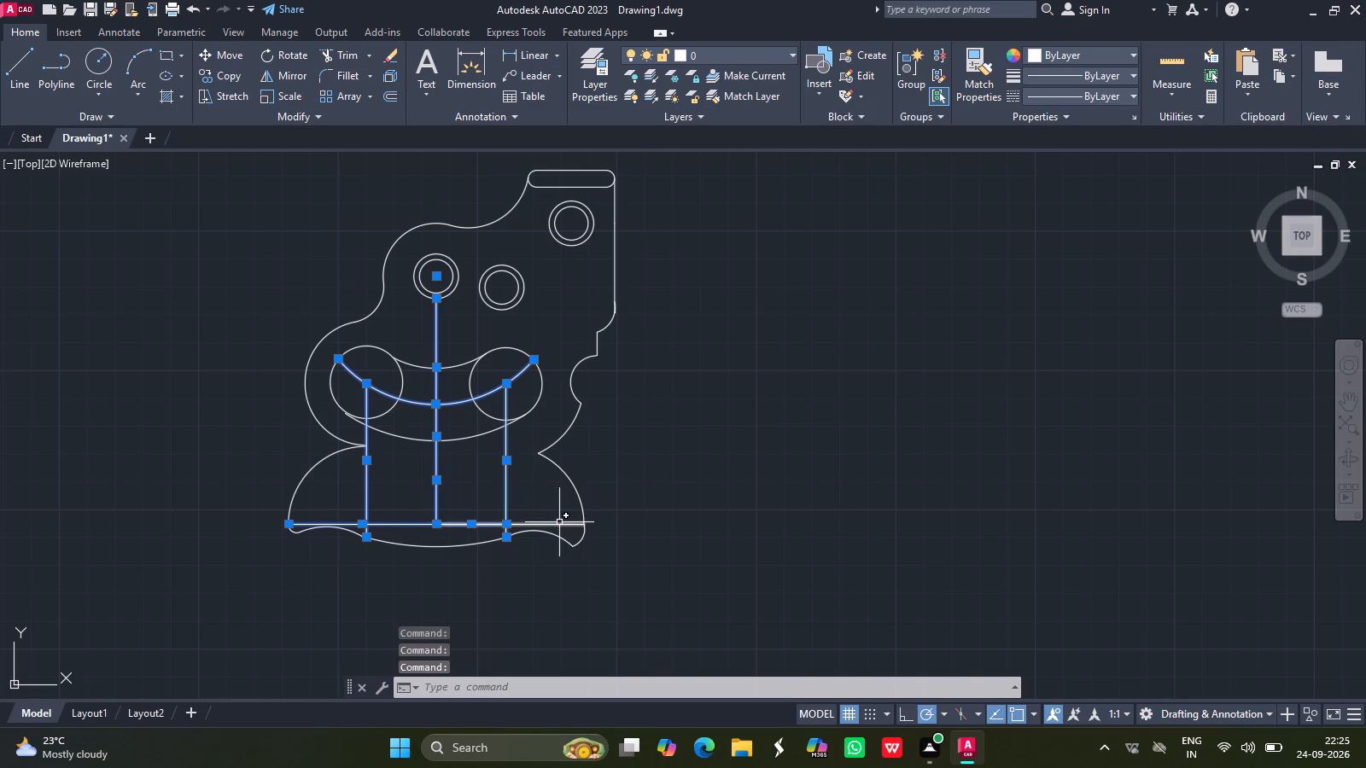
{"action": "left_click", "coordinate": [553, 526]}
{"action": "left_click", "coordinate": [1071, 93]}
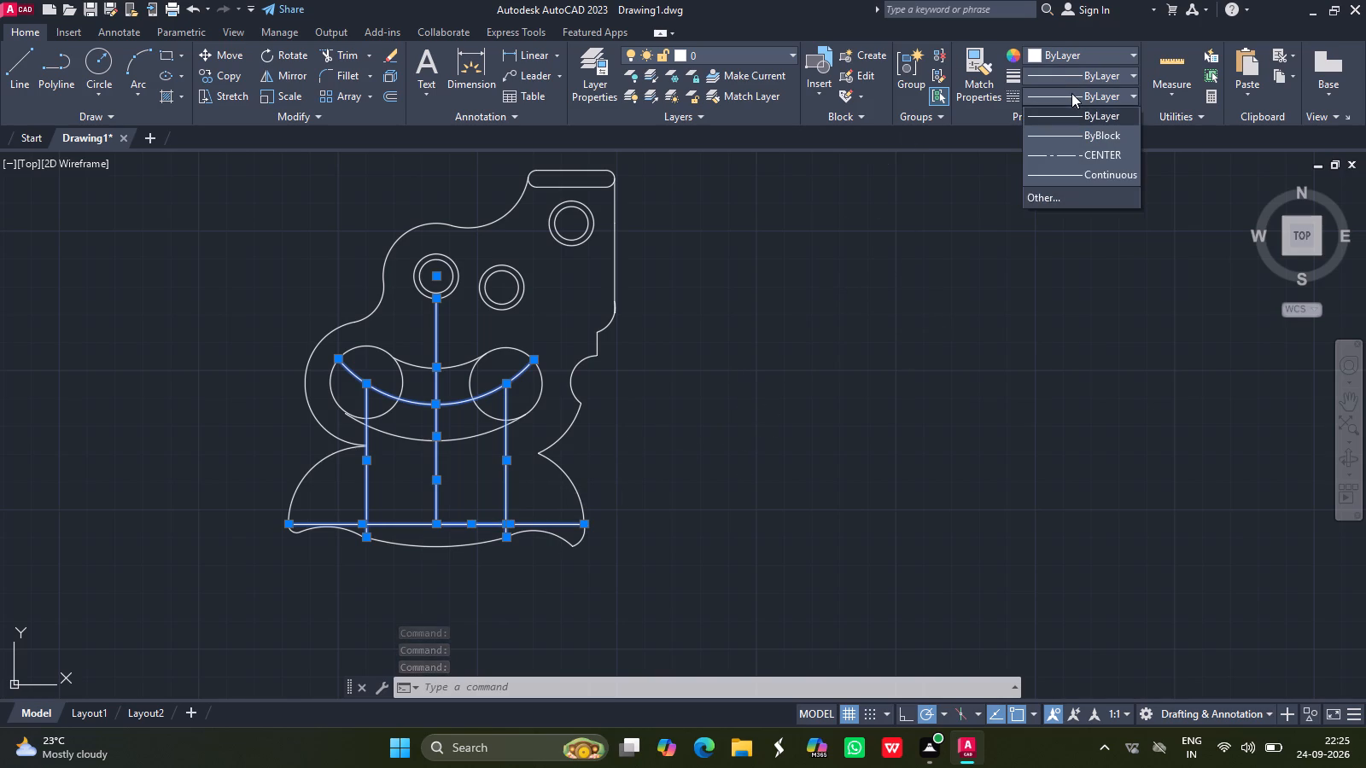
{"action": "left_click", "coordinate": [1073, 160]}
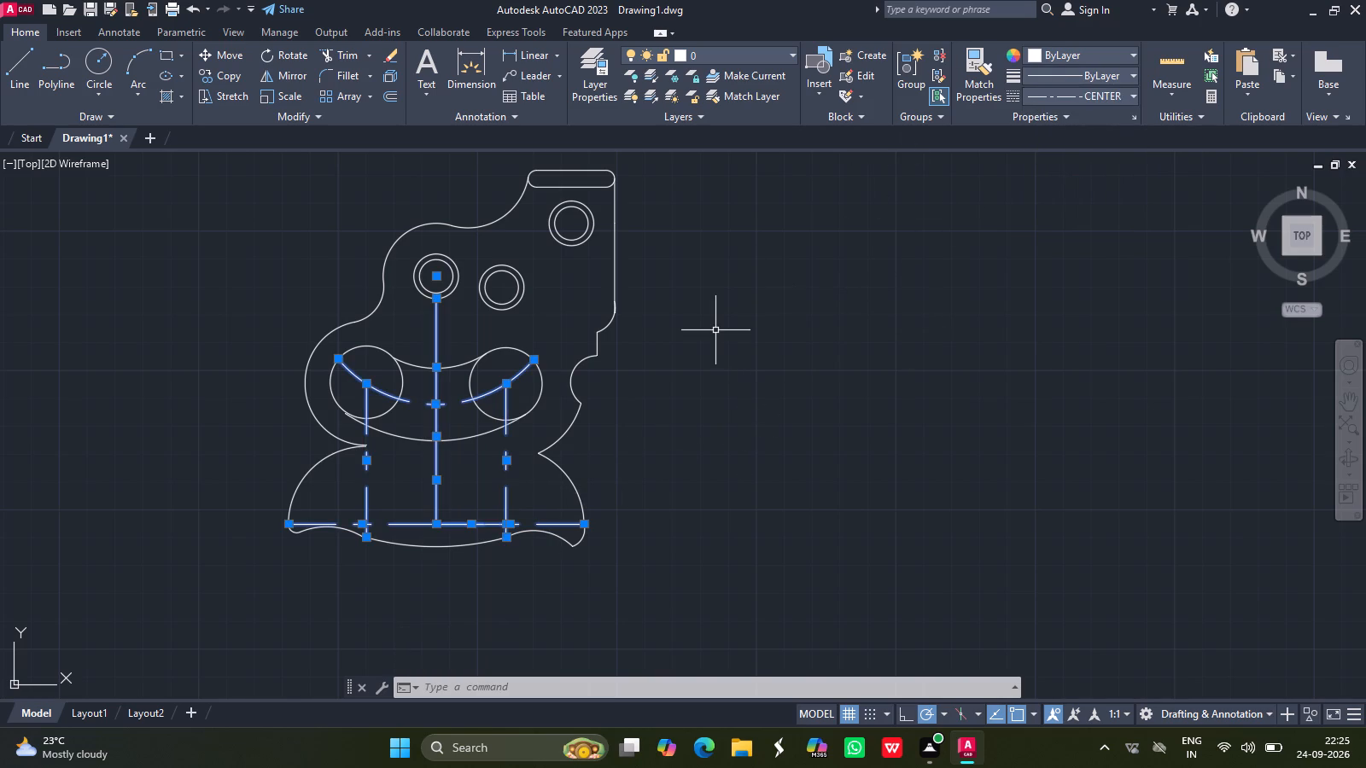
Set the linetype scale of the selected centre lines and arc to 0.25.
{"action": "right_click", "coordinate": [715, 332]}
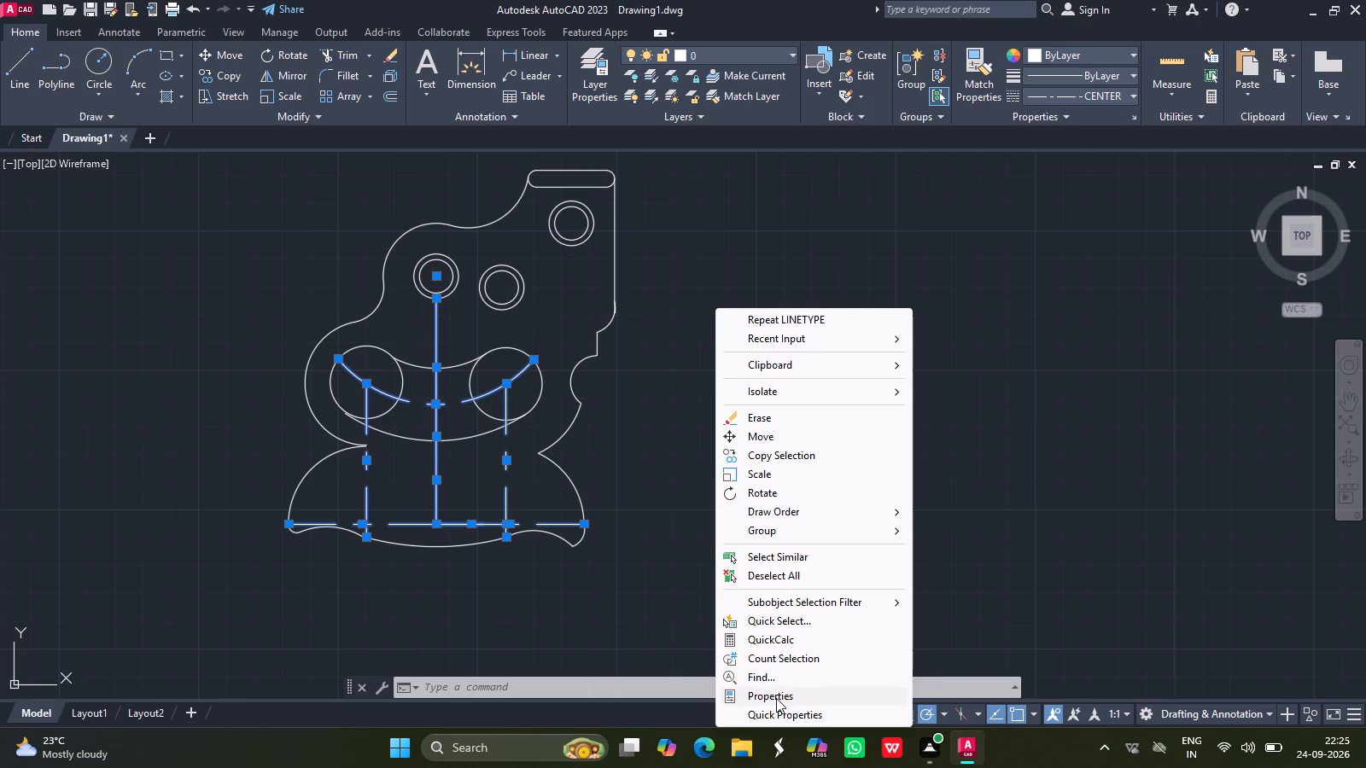
{"action": "left_click", "coordinate": [776, 698]}
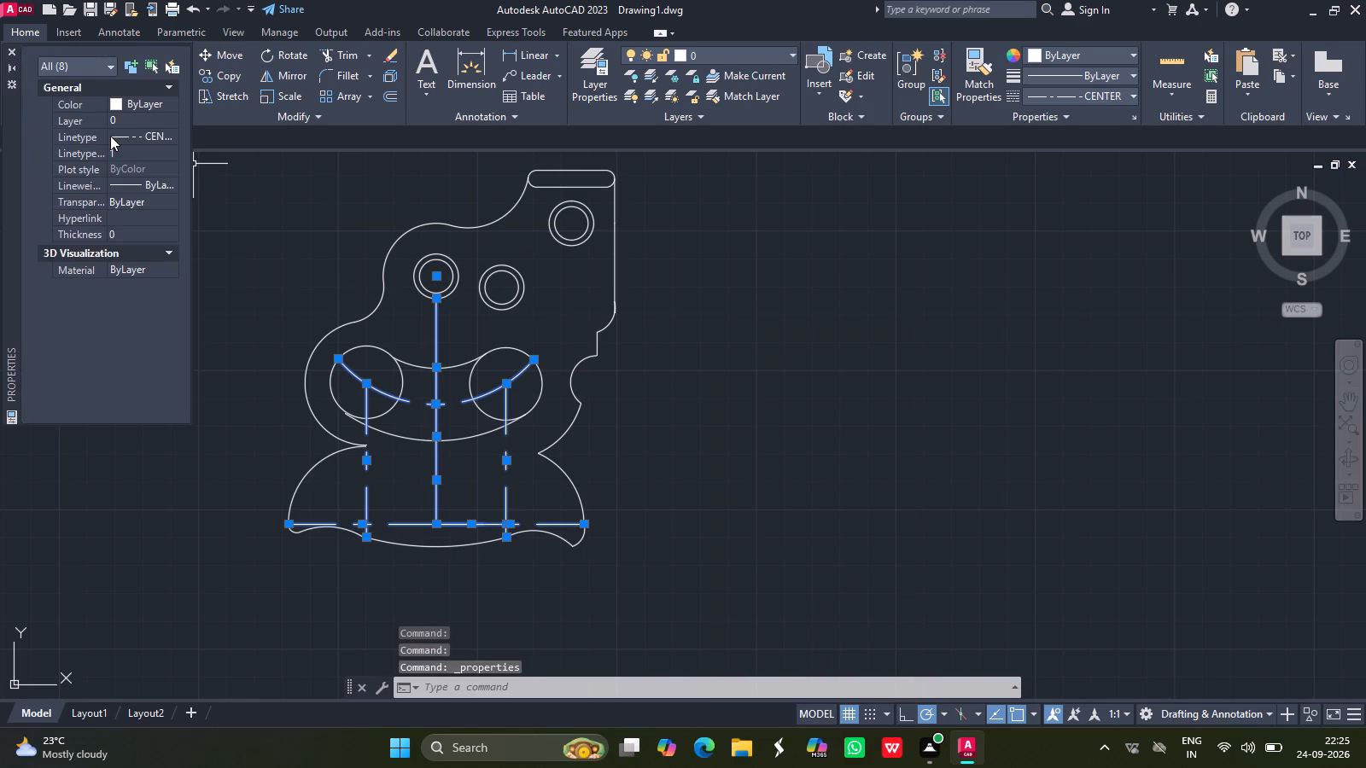
{"action": "left_click", "coordinate": [121, 147]}
{"action": "key", "text": "BackSpace"}
{"action": "type", "text": "0.3"}
{"action": "key", "text": "BackSpace"}
{"action": "type", "text": "25"}
{"action": "key", "text": "Return"}
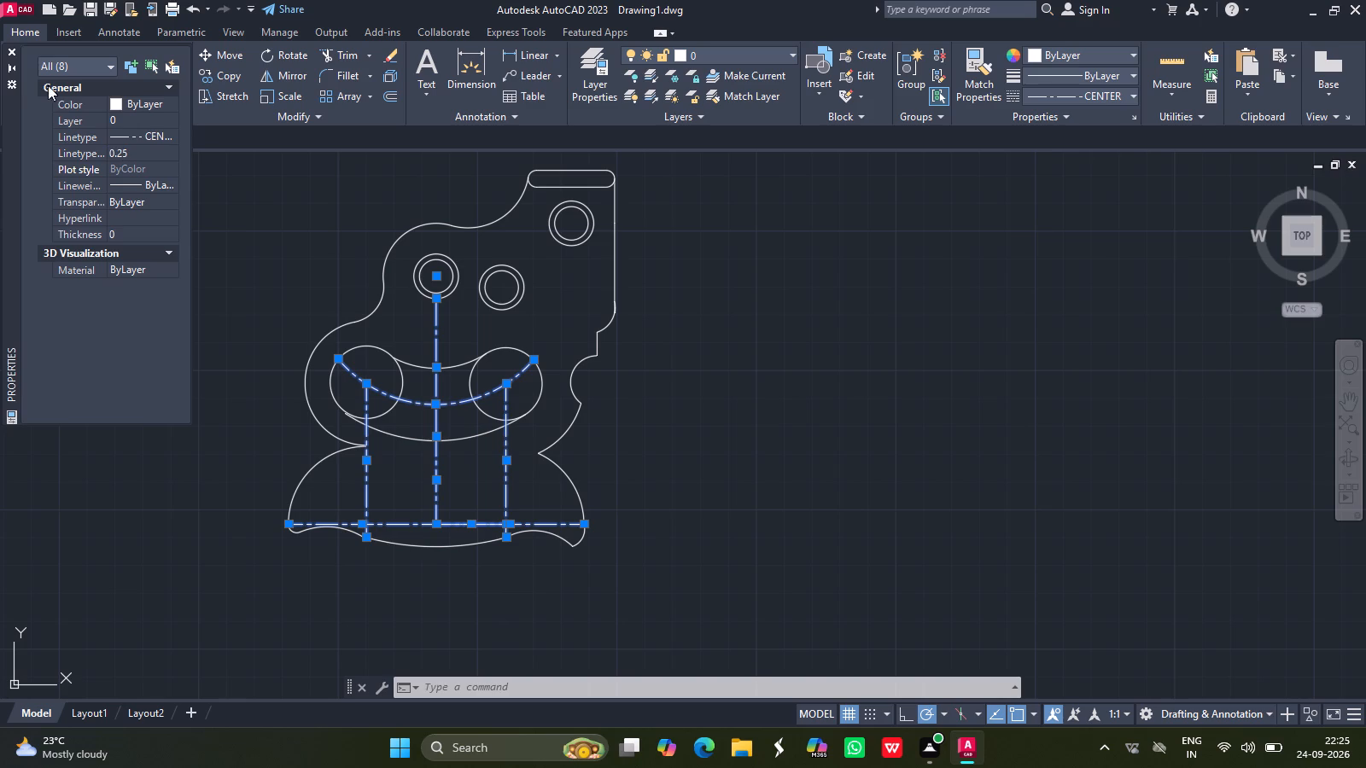
{"action": "left_click", "coordinate": [12, 53]}
{"action": "key", "text": "Escape"}
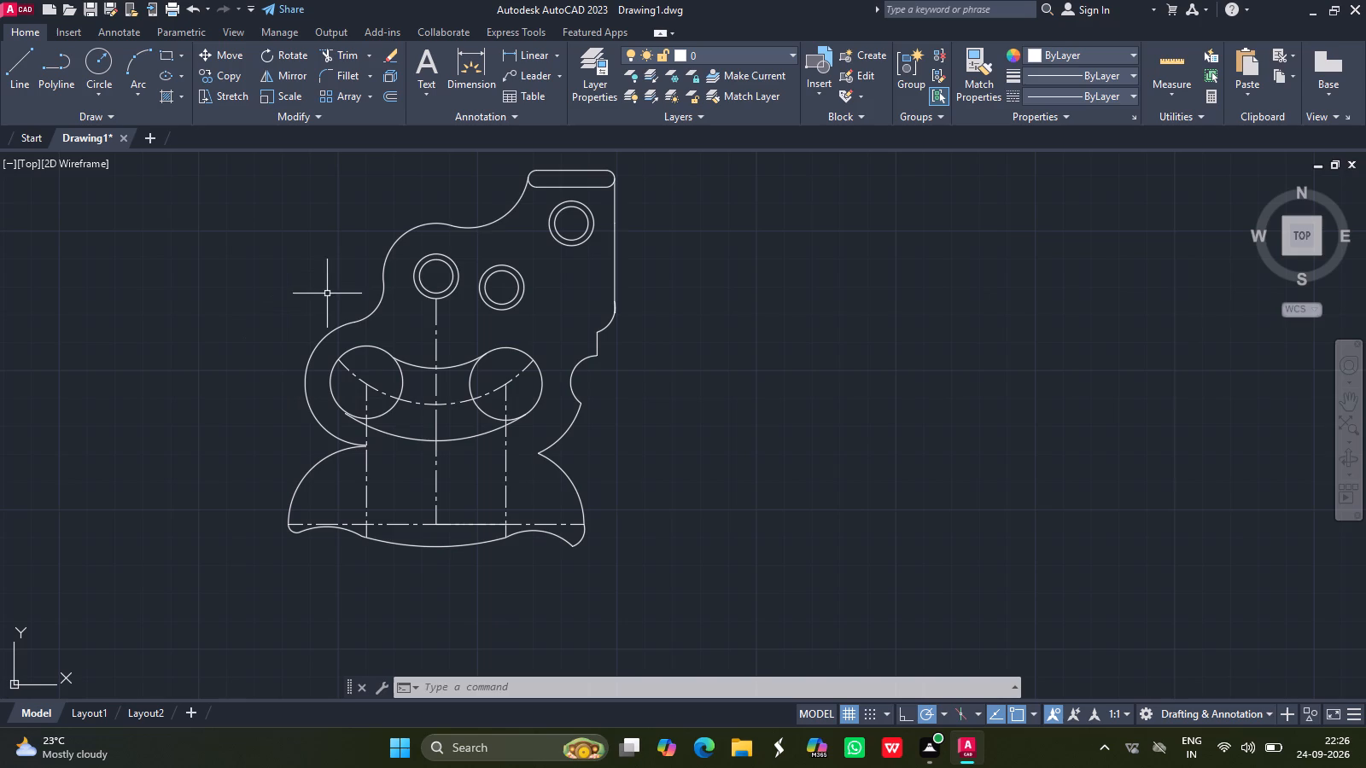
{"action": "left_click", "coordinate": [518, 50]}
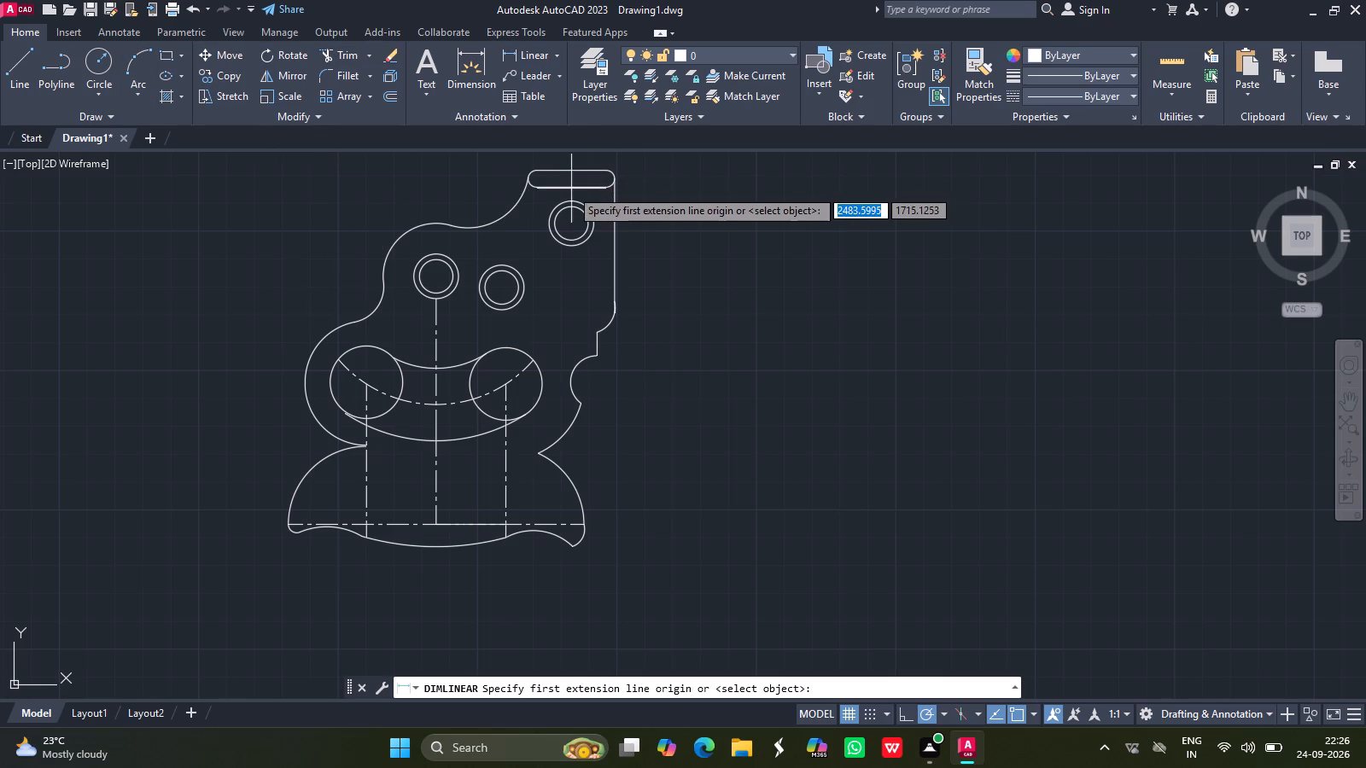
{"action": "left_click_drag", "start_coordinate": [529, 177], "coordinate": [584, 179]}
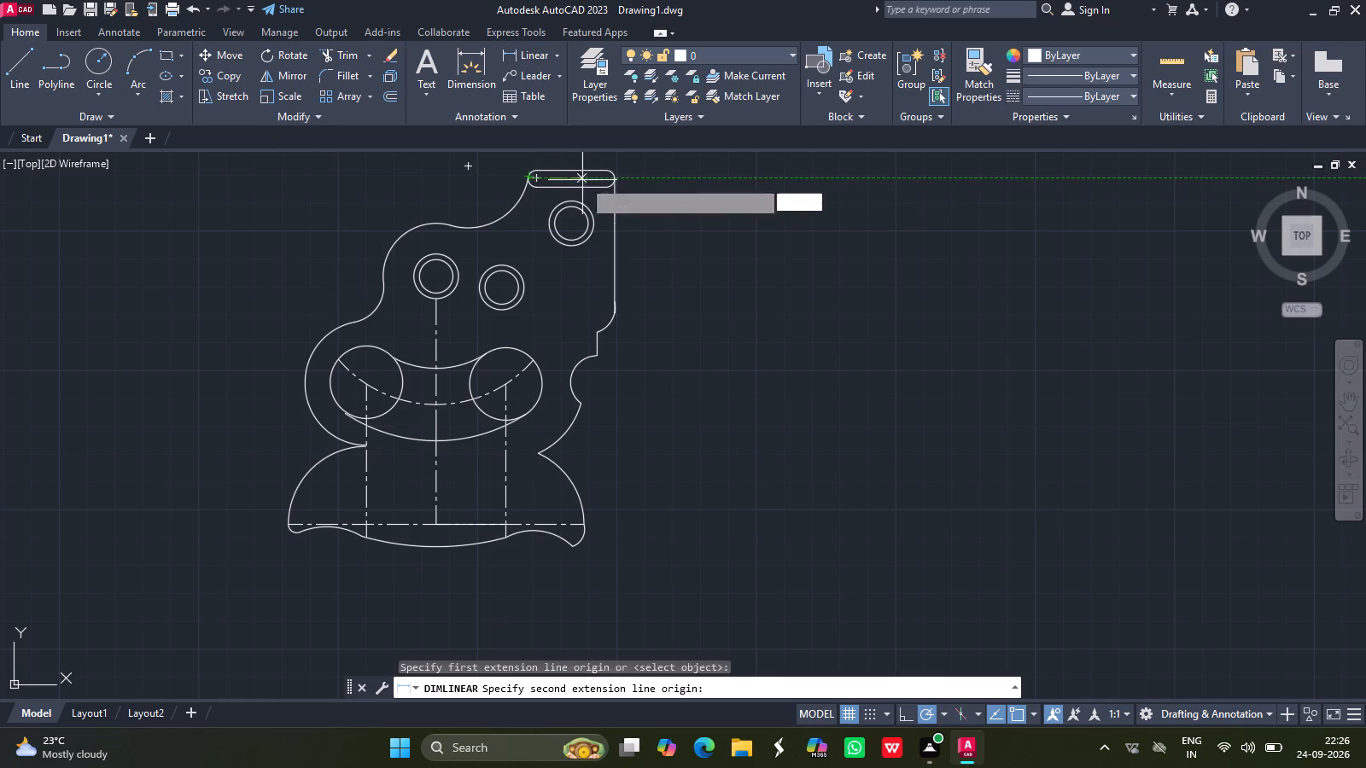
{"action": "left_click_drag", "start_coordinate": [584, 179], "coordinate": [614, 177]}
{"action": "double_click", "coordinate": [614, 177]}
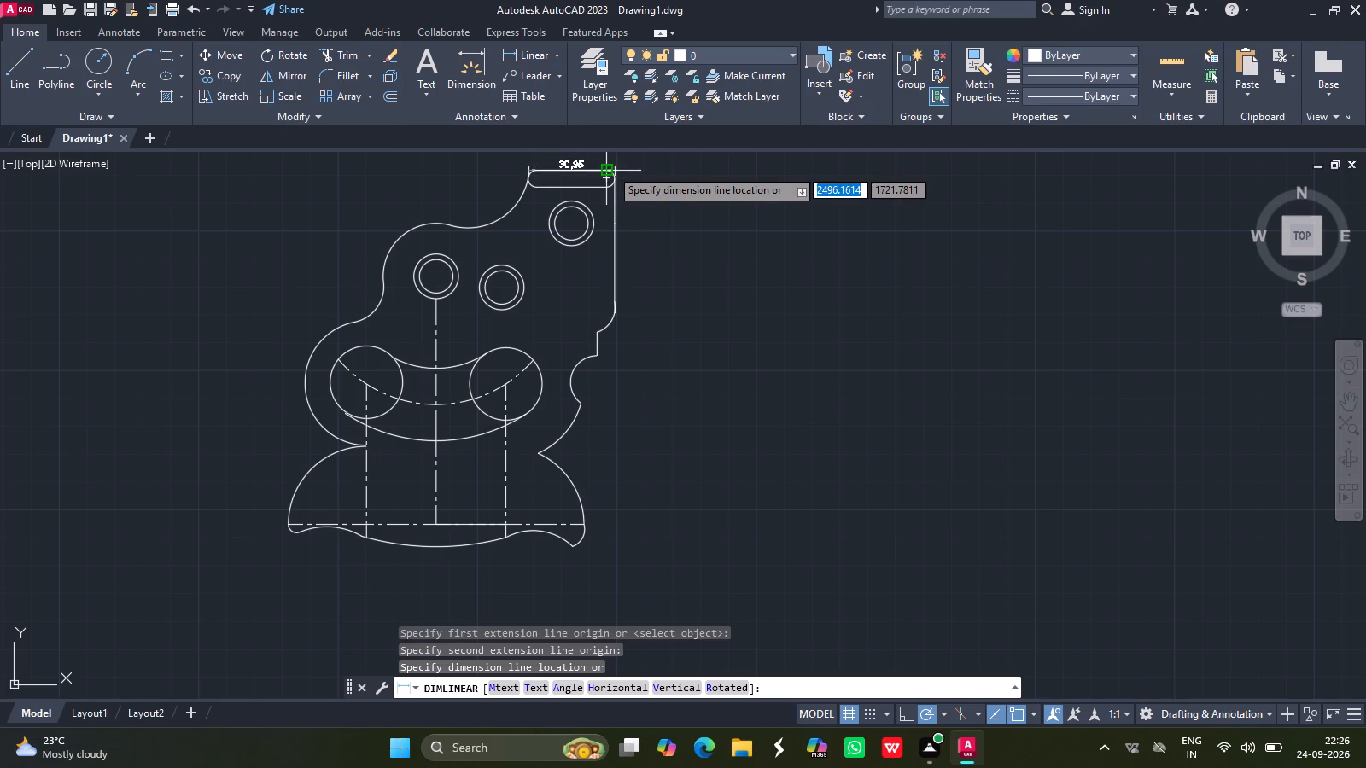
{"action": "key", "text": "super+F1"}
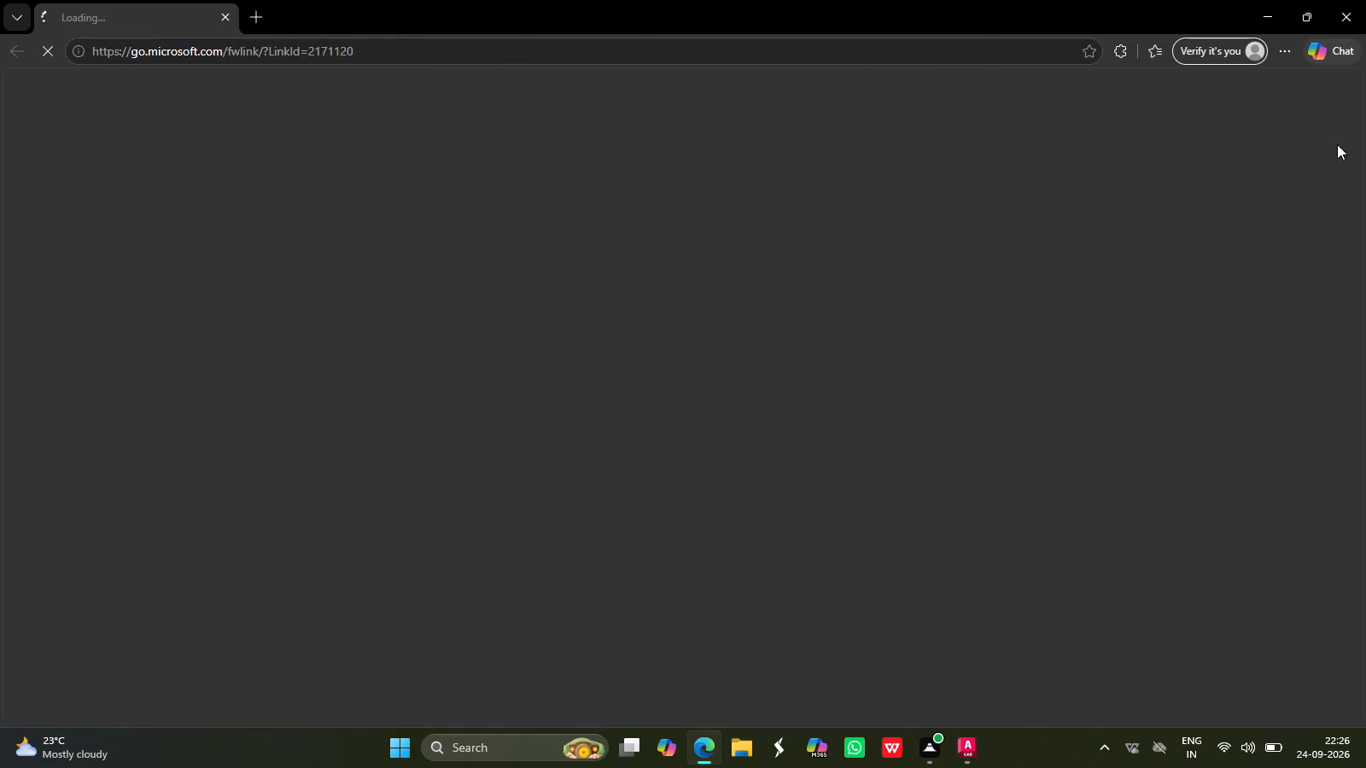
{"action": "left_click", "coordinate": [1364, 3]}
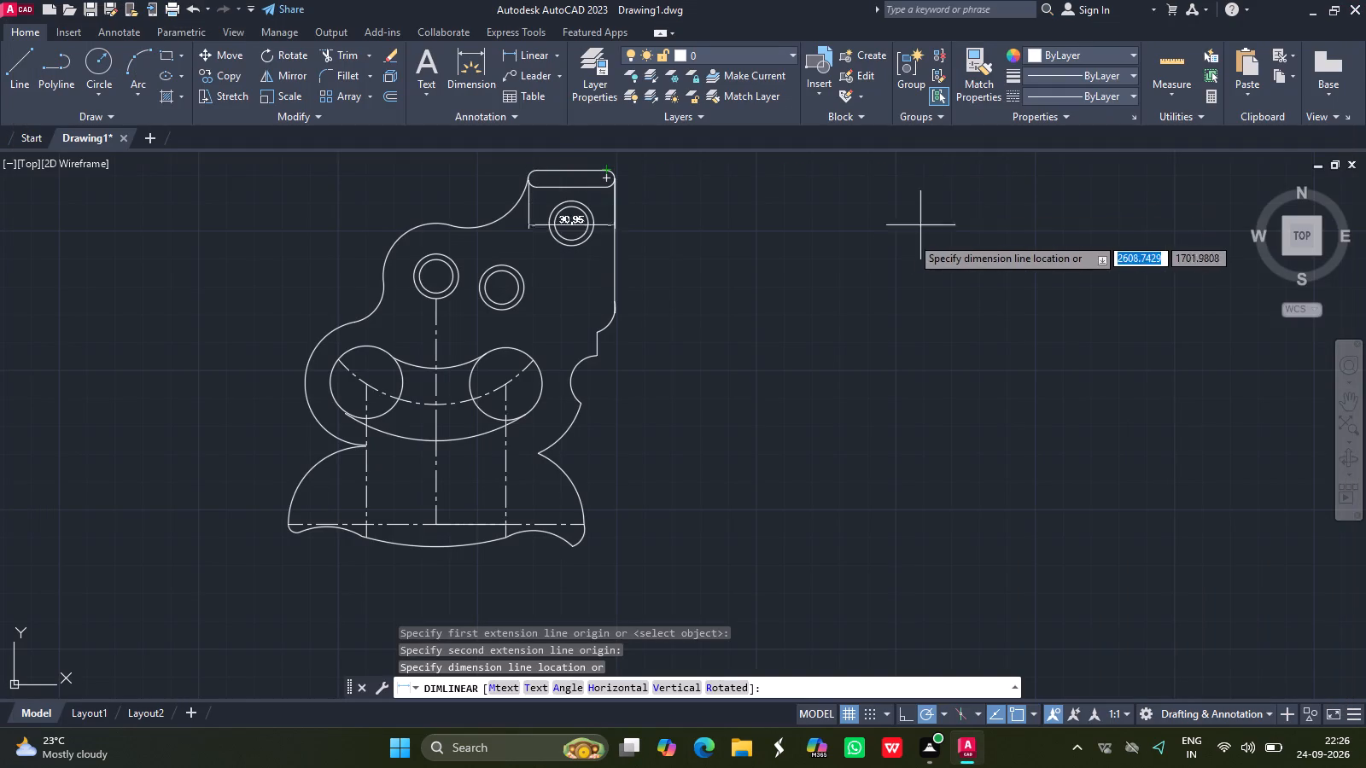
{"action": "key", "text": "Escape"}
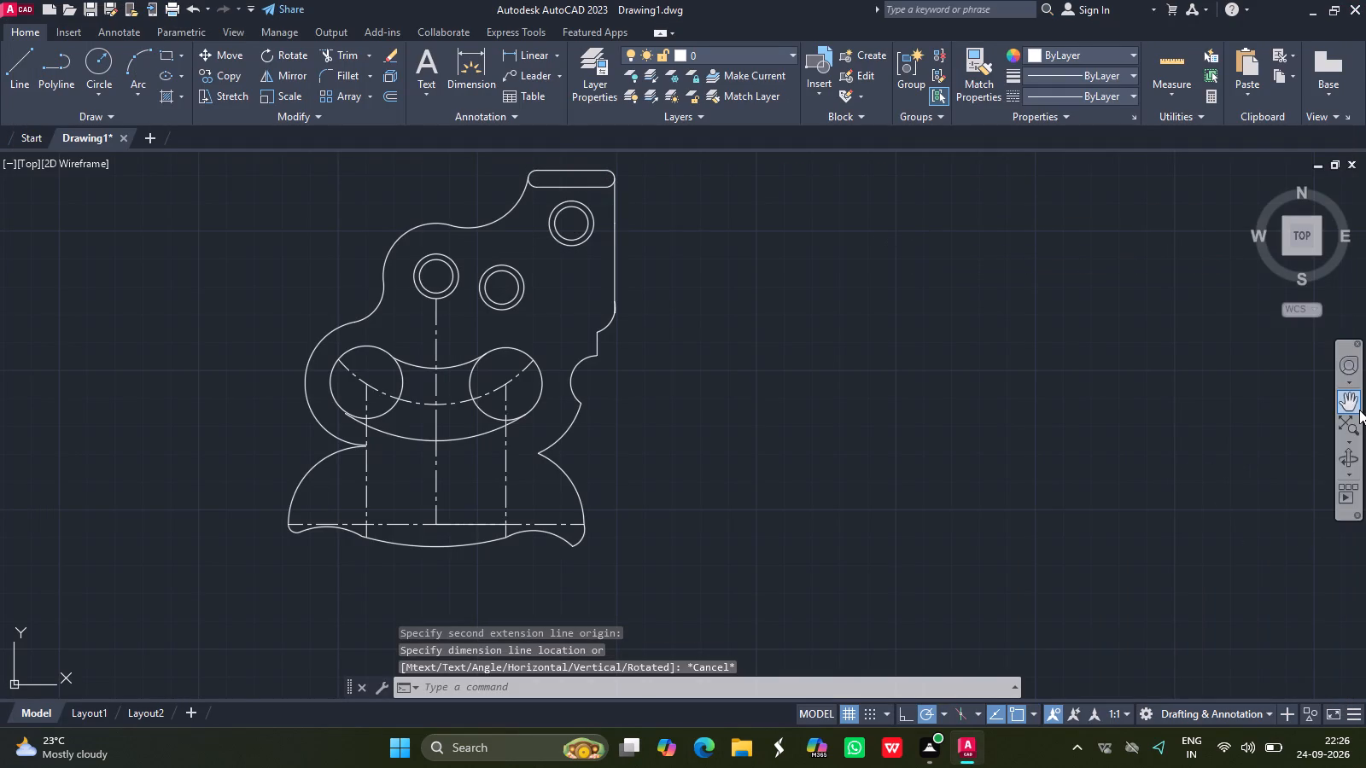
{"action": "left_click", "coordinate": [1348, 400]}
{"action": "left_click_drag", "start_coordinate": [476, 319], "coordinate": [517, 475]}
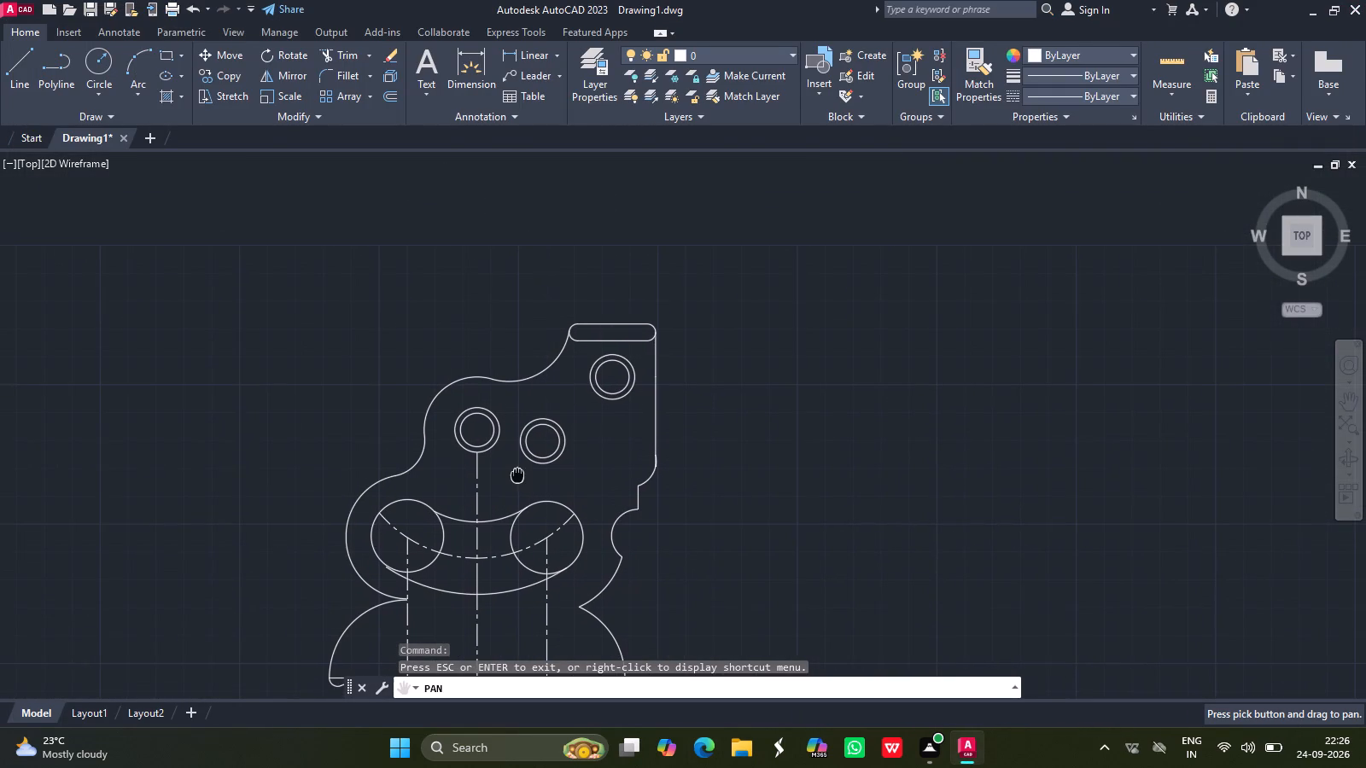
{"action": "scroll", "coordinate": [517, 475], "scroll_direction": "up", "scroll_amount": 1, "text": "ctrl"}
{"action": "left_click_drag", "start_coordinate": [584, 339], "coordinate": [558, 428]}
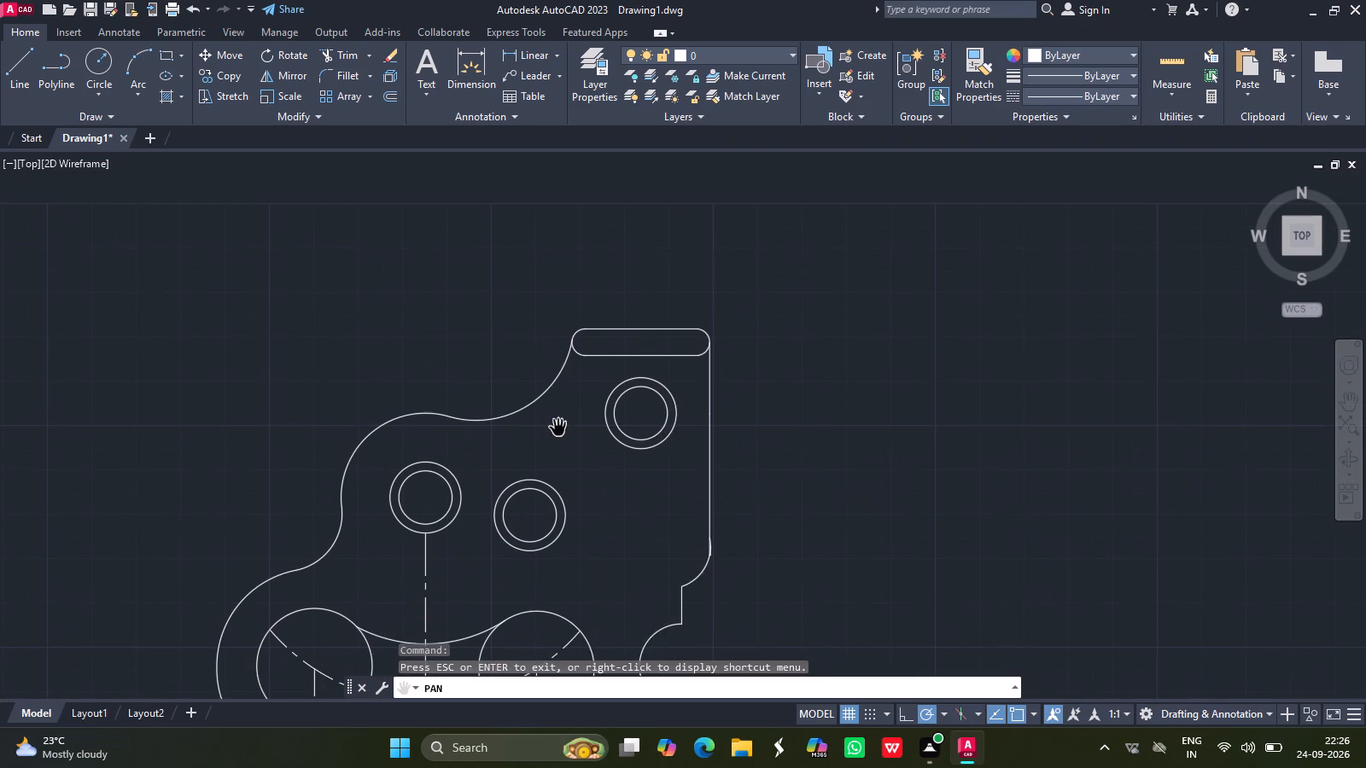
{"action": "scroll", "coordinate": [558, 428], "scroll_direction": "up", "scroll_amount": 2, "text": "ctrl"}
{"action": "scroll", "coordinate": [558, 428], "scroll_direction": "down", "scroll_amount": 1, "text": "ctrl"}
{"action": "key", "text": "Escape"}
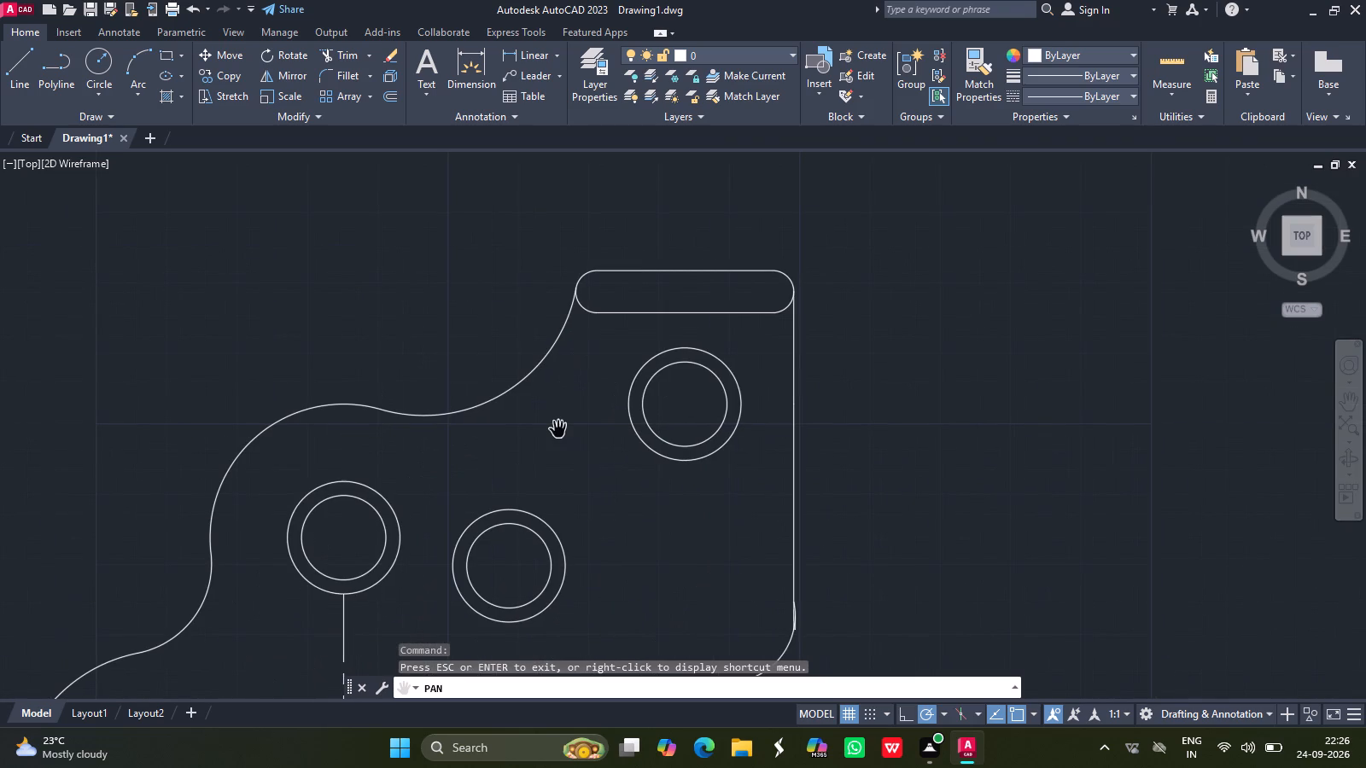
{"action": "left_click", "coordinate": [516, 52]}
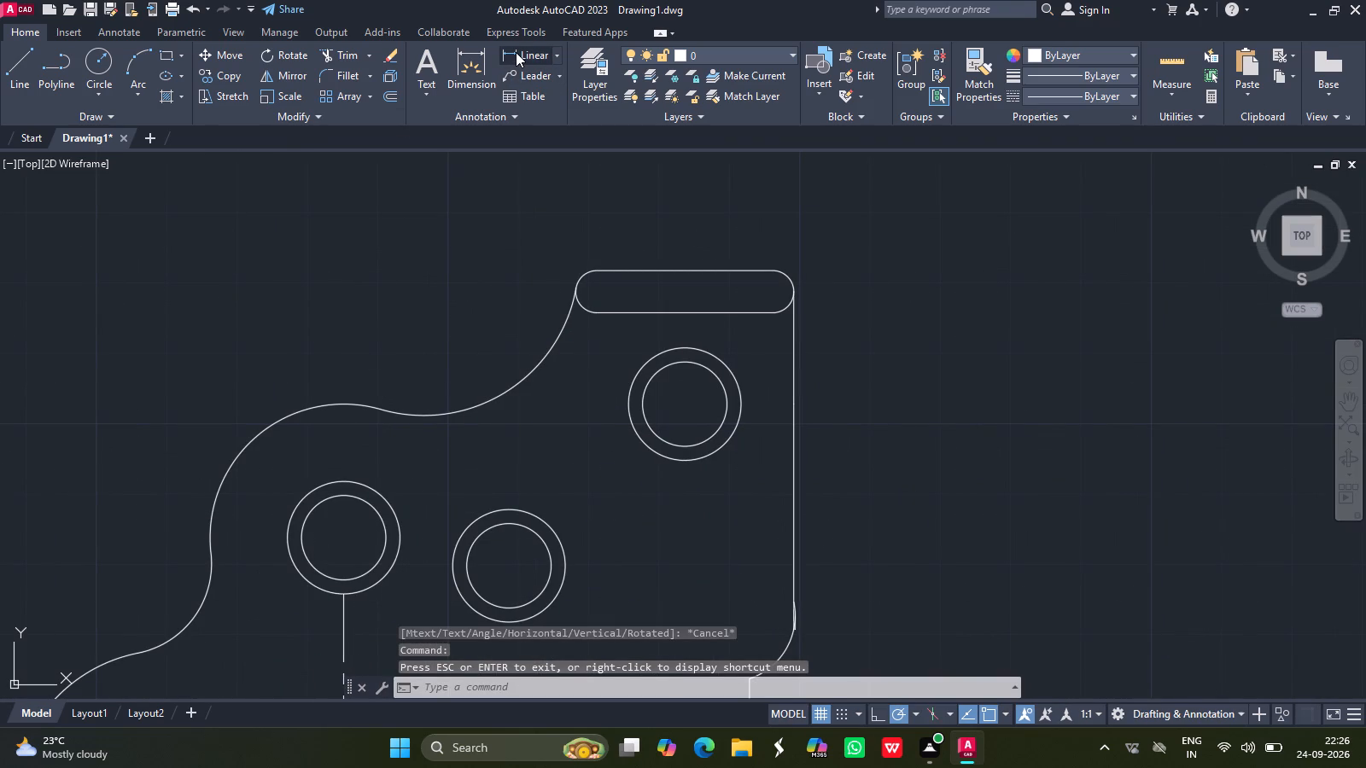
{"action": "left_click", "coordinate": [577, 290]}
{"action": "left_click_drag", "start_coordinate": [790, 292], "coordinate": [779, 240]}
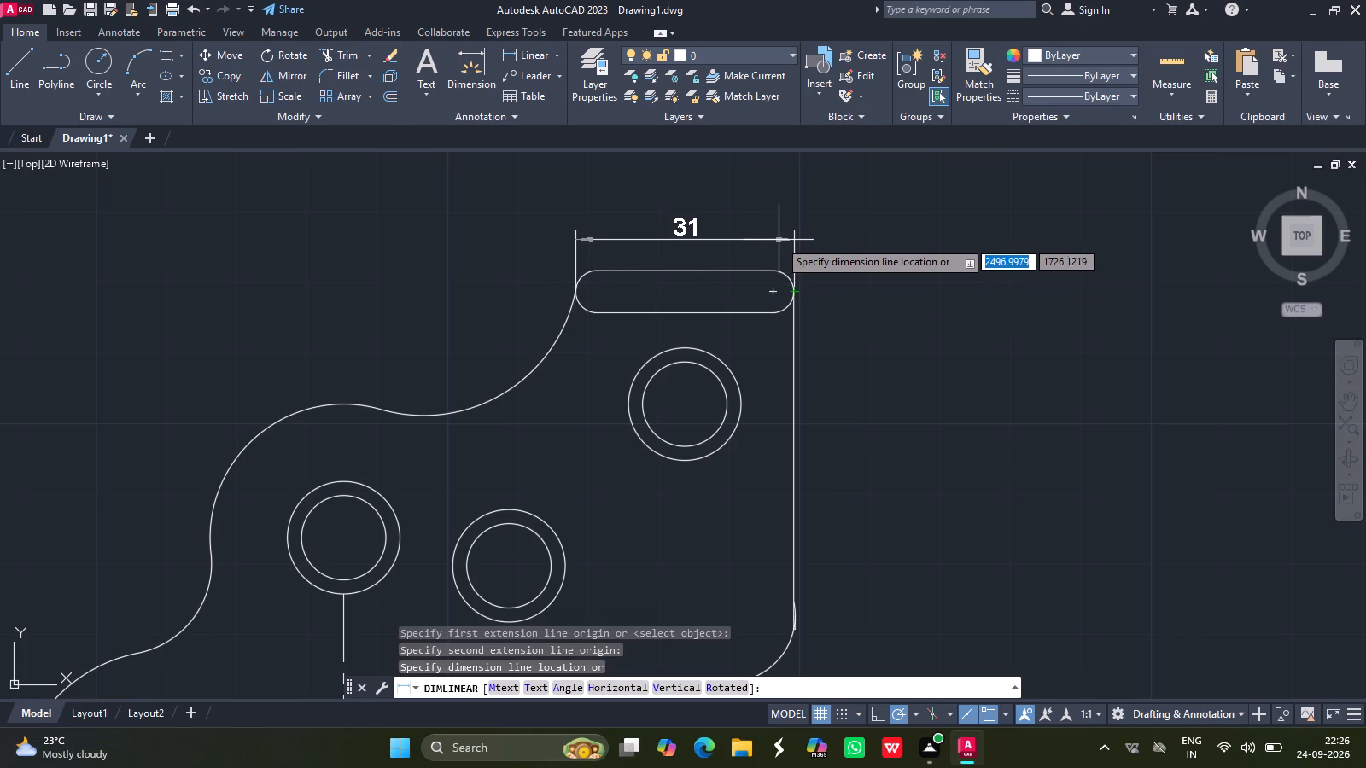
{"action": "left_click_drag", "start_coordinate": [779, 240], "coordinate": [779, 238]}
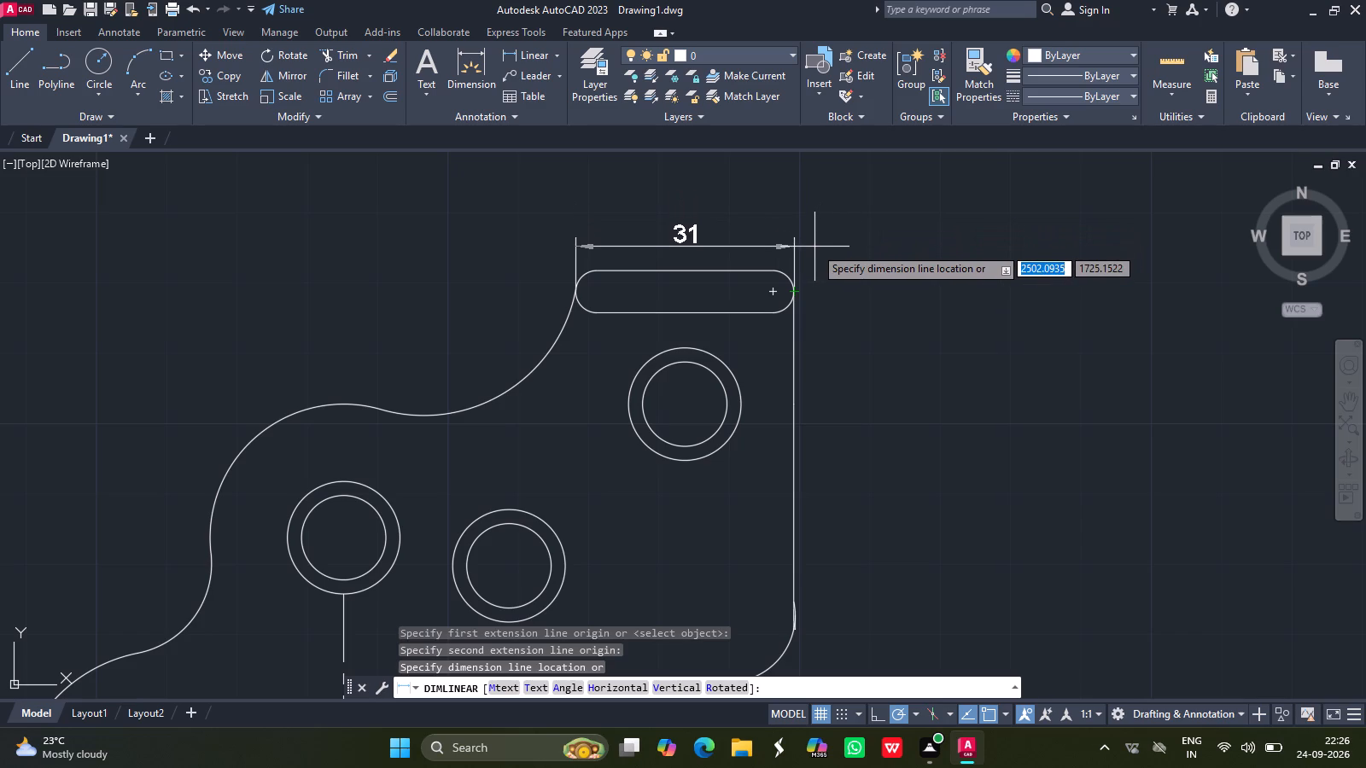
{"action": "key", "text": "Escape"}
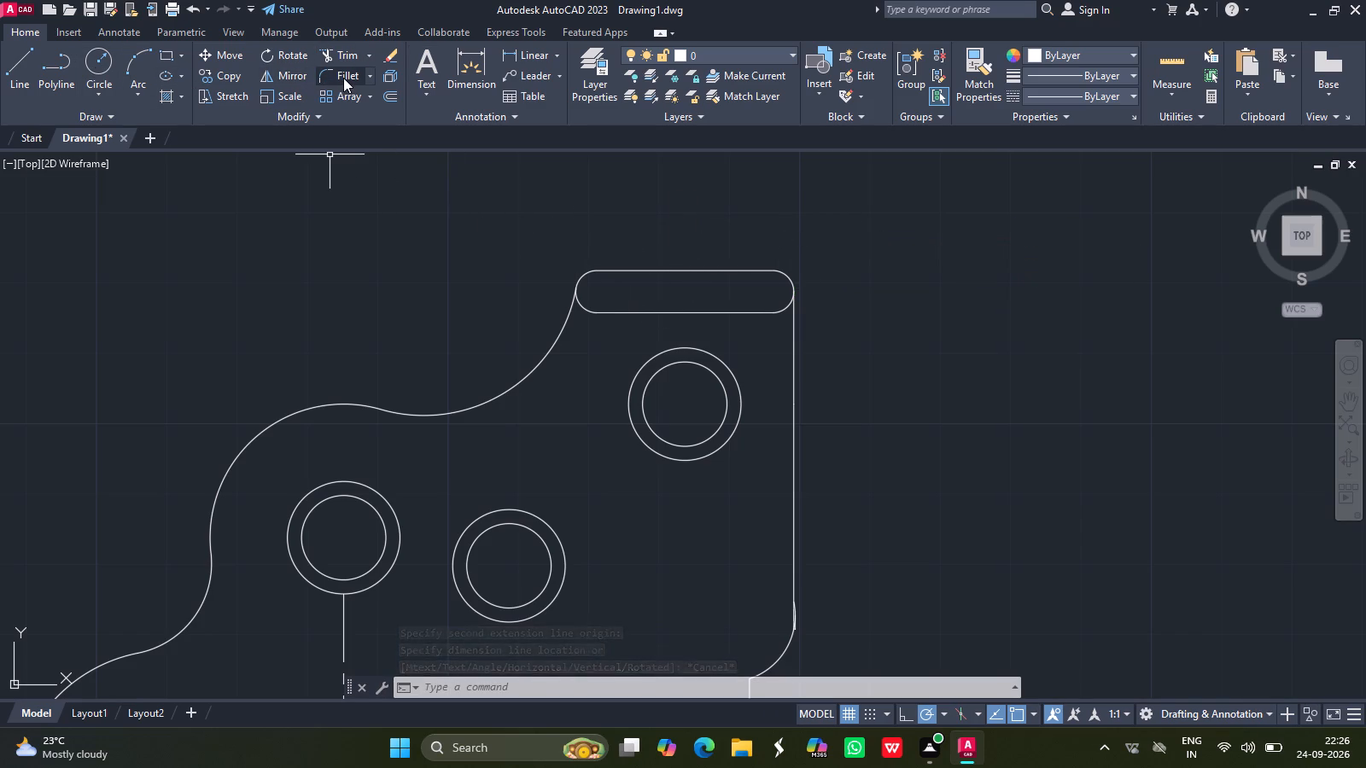
Add a linear dimension above the top slot for the length of its straight upper edge.
{"action": "left_click", "coordinate": [526, 58]}
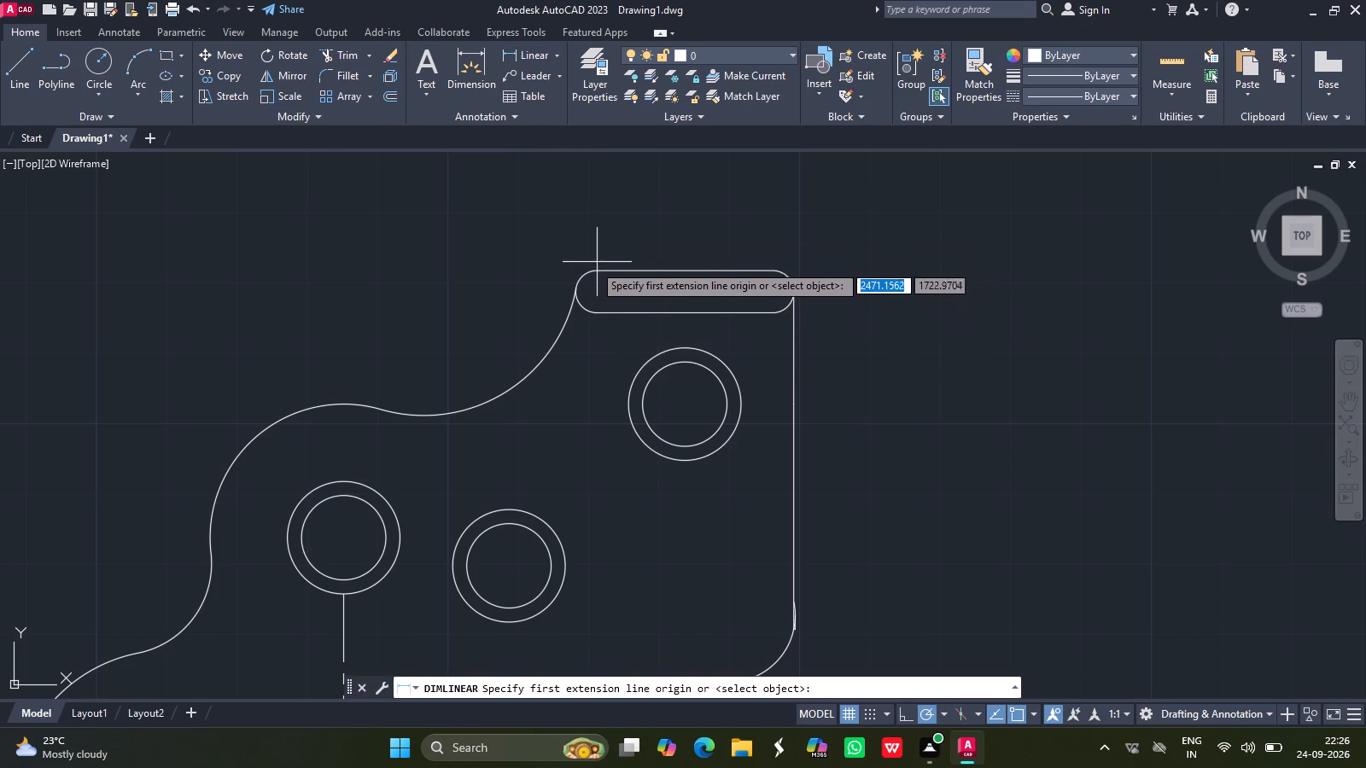
{"action": "left_click_drag", "start_coordinate": [600, 271], "coordinate": [776, 275]}
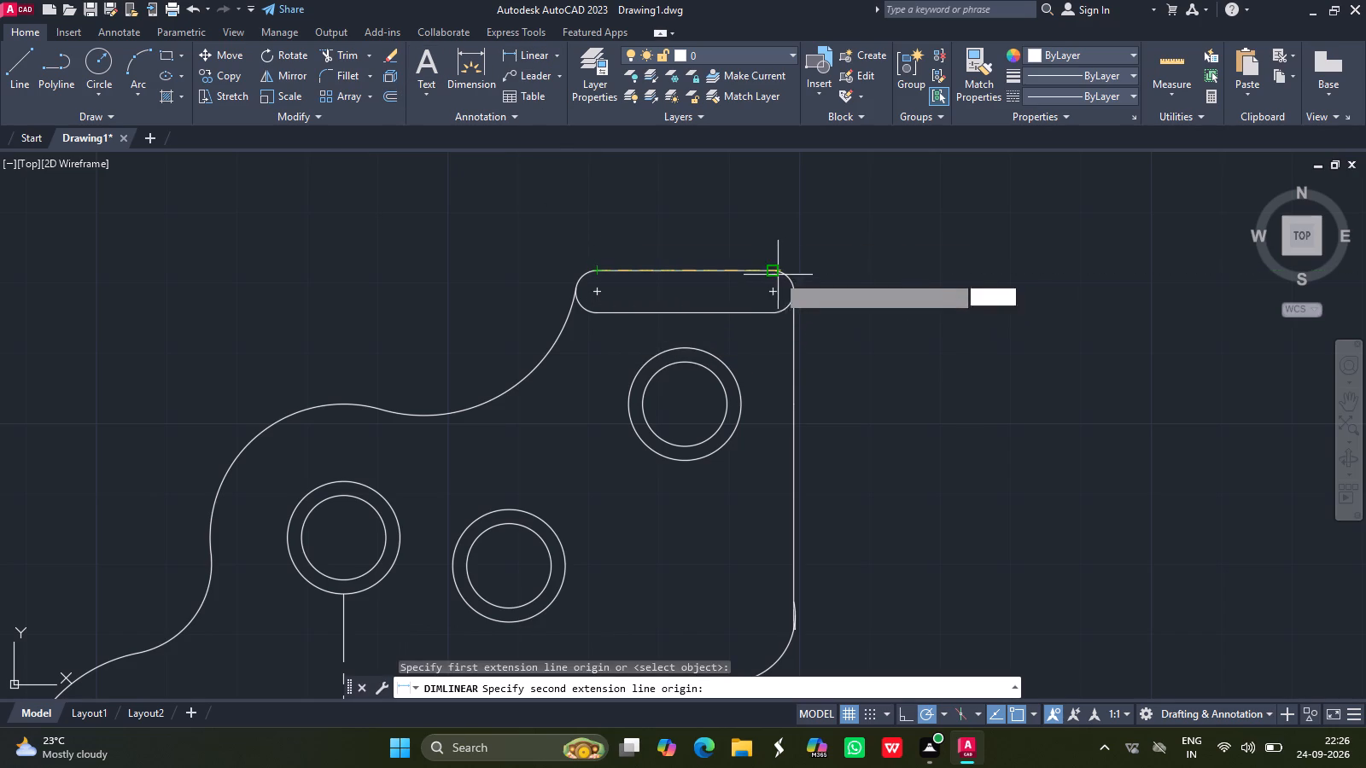
{"action": "left_click_drag", "start_coordinate": [776, 275], "coordinate": [770, 275]}
{"action": "left_click_drag", "start_coordinate": [770, 275], "coordinate": [762, 249]}
{"action": "left_click", "coordinate": [762, 249]}
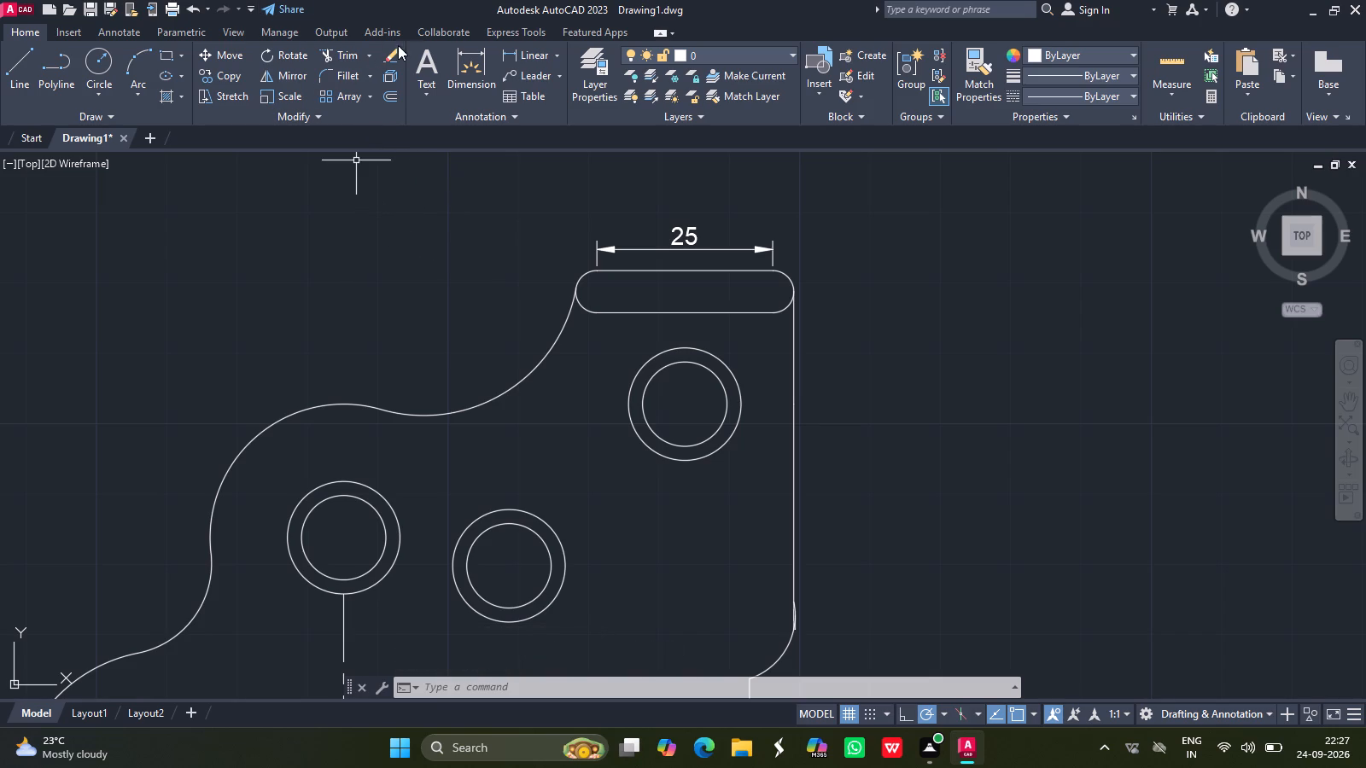
Dimension the horizontal distance from the leftmost double circle's centre to the top slot's right end, placing it above the profile.
{"action": "left_click", "coordinate": [511, 57]}
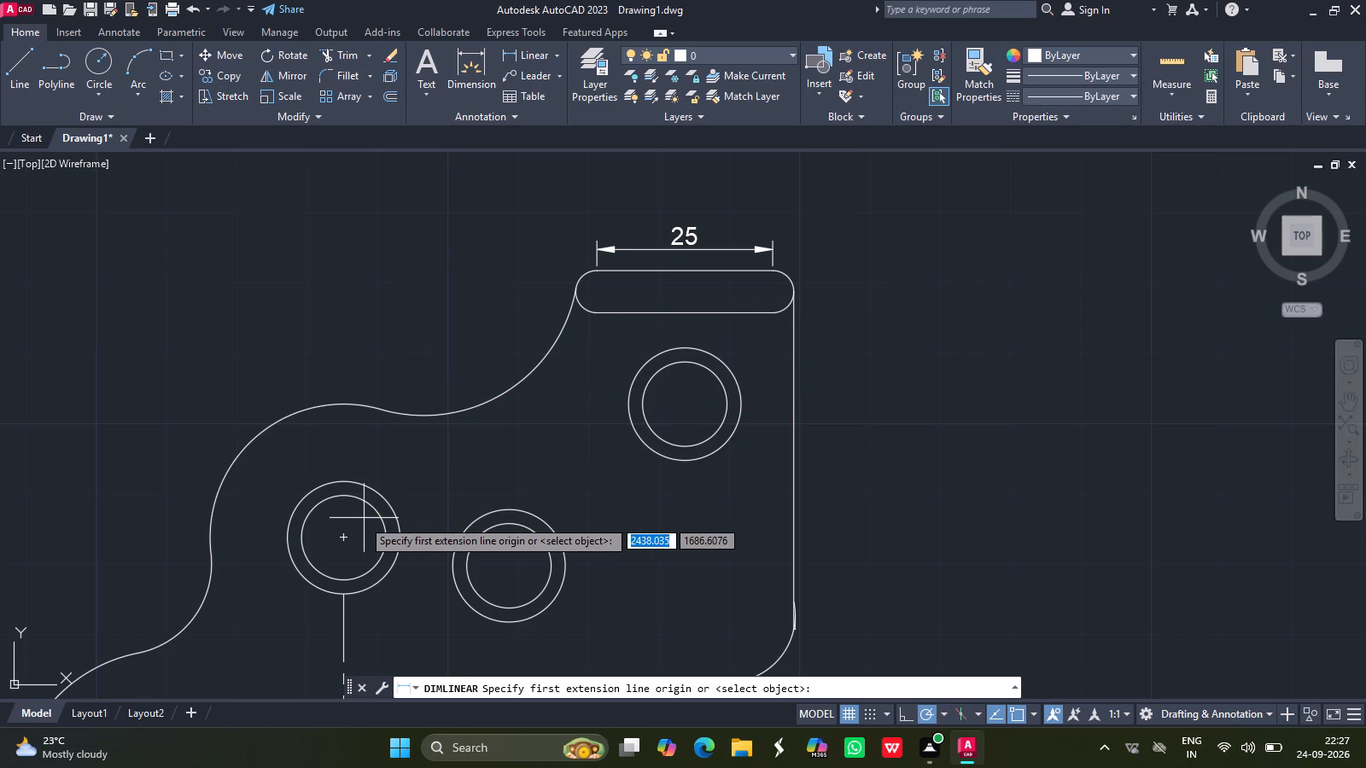
{"action": "left_click", "coordinate": [348, 536]}
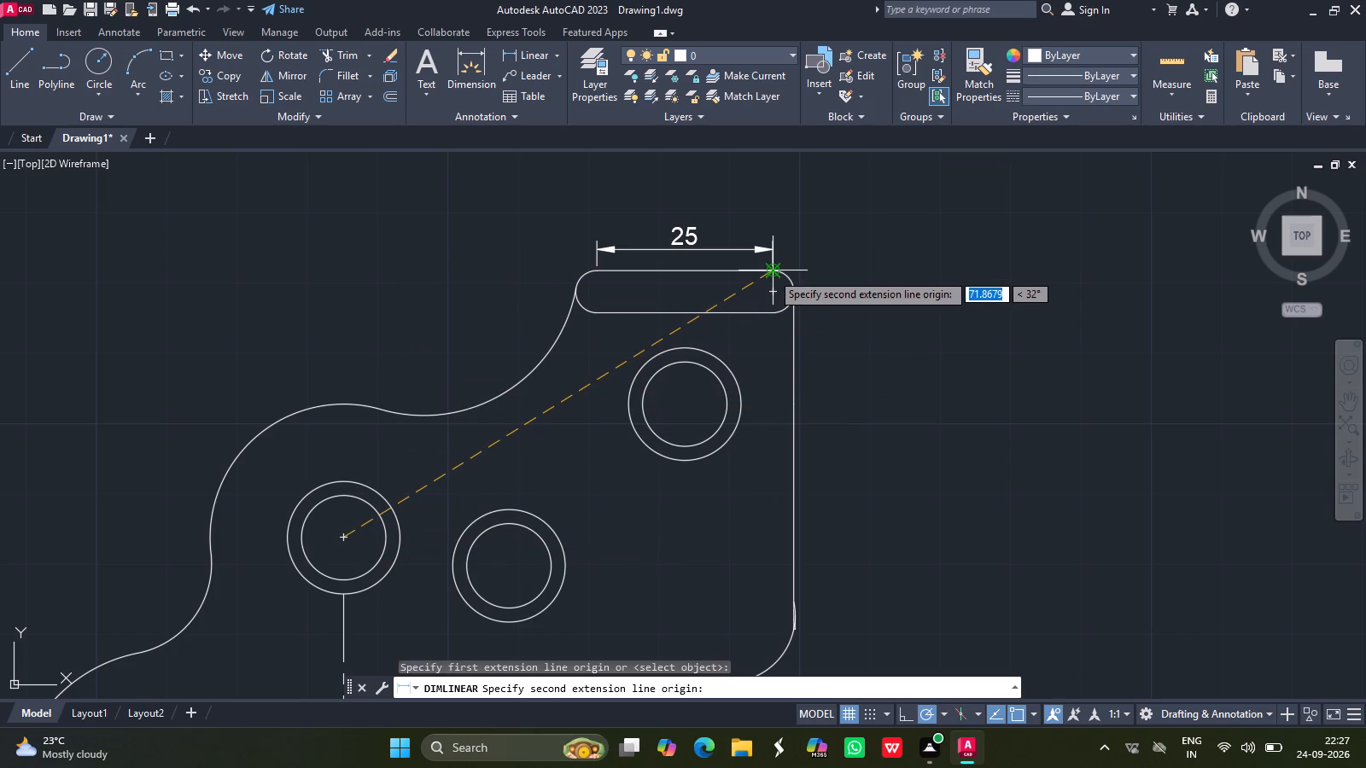
{"action": "left_click_drag", "start_coordinate": [793, 289], "coordinate": [700, 213]}
{"action": "left_click", "coordinate": [700, 213]}
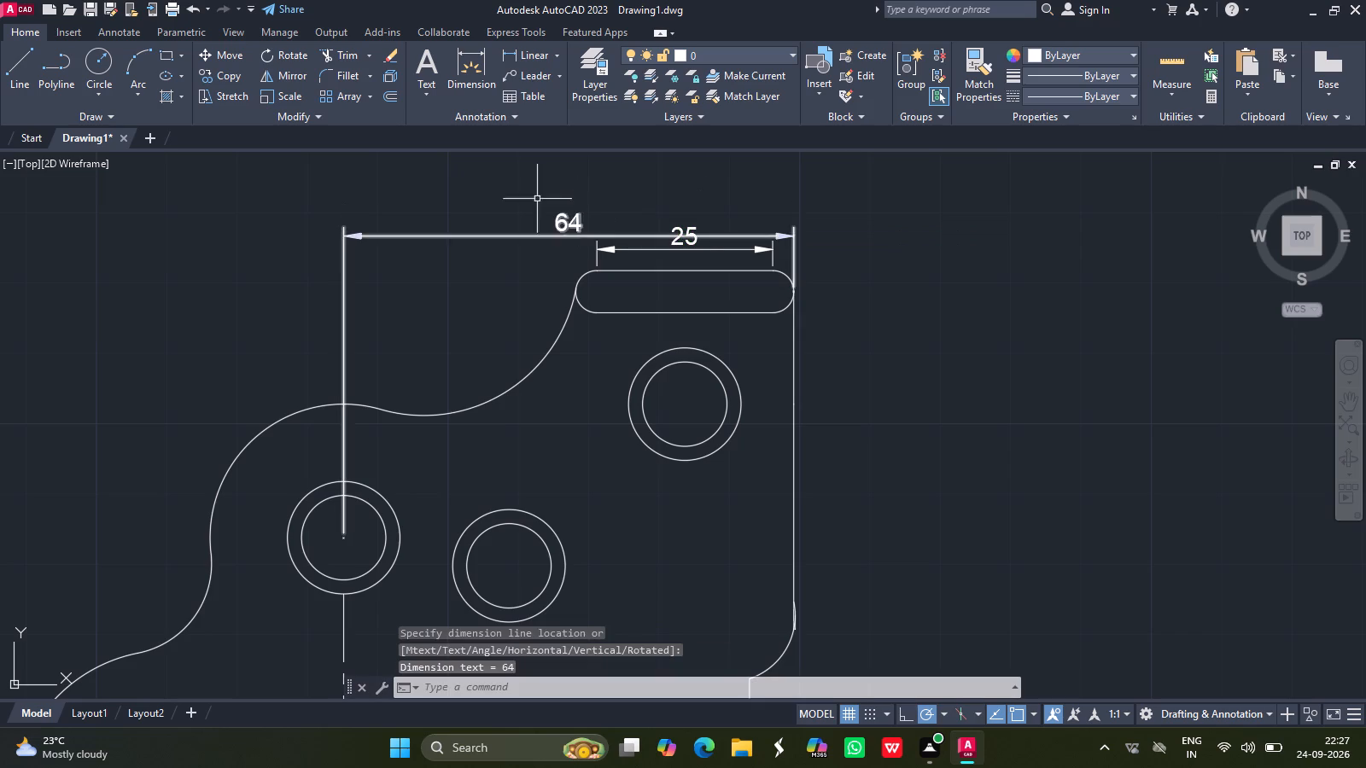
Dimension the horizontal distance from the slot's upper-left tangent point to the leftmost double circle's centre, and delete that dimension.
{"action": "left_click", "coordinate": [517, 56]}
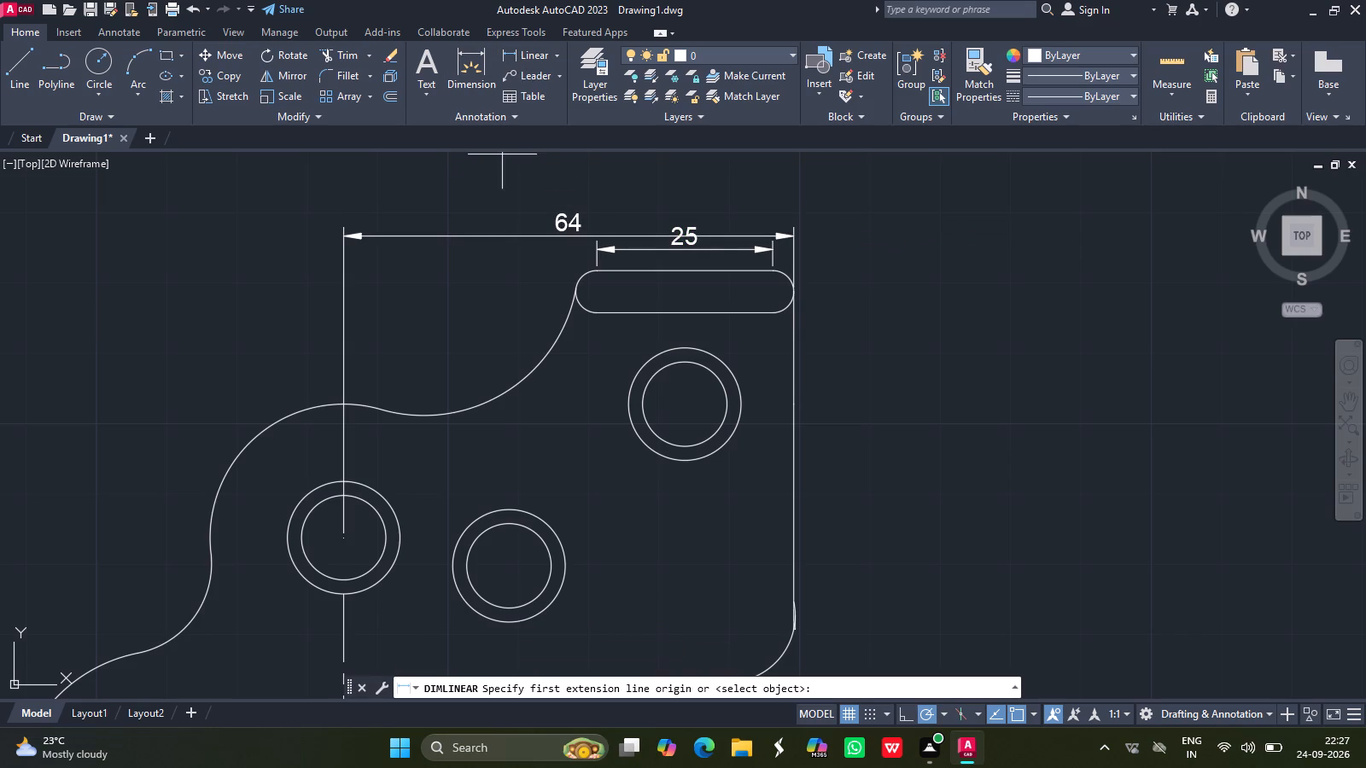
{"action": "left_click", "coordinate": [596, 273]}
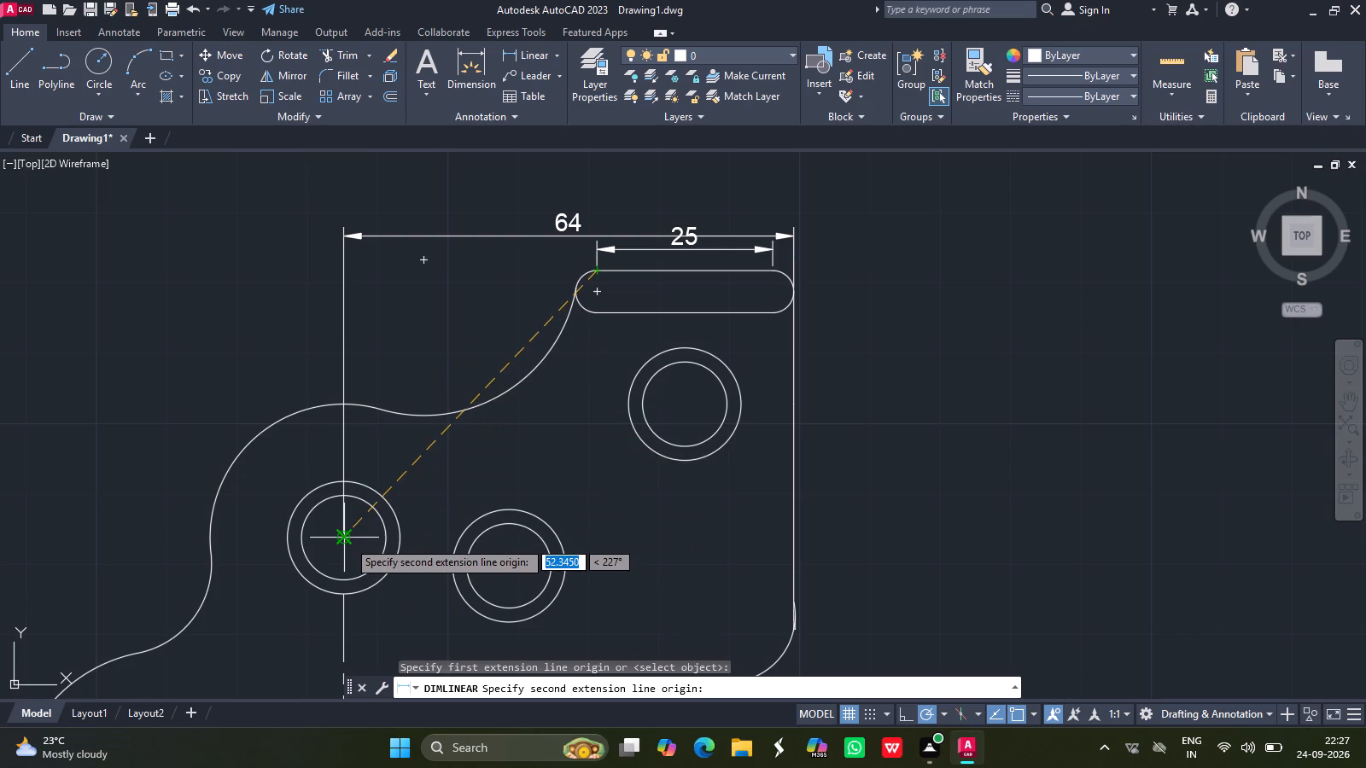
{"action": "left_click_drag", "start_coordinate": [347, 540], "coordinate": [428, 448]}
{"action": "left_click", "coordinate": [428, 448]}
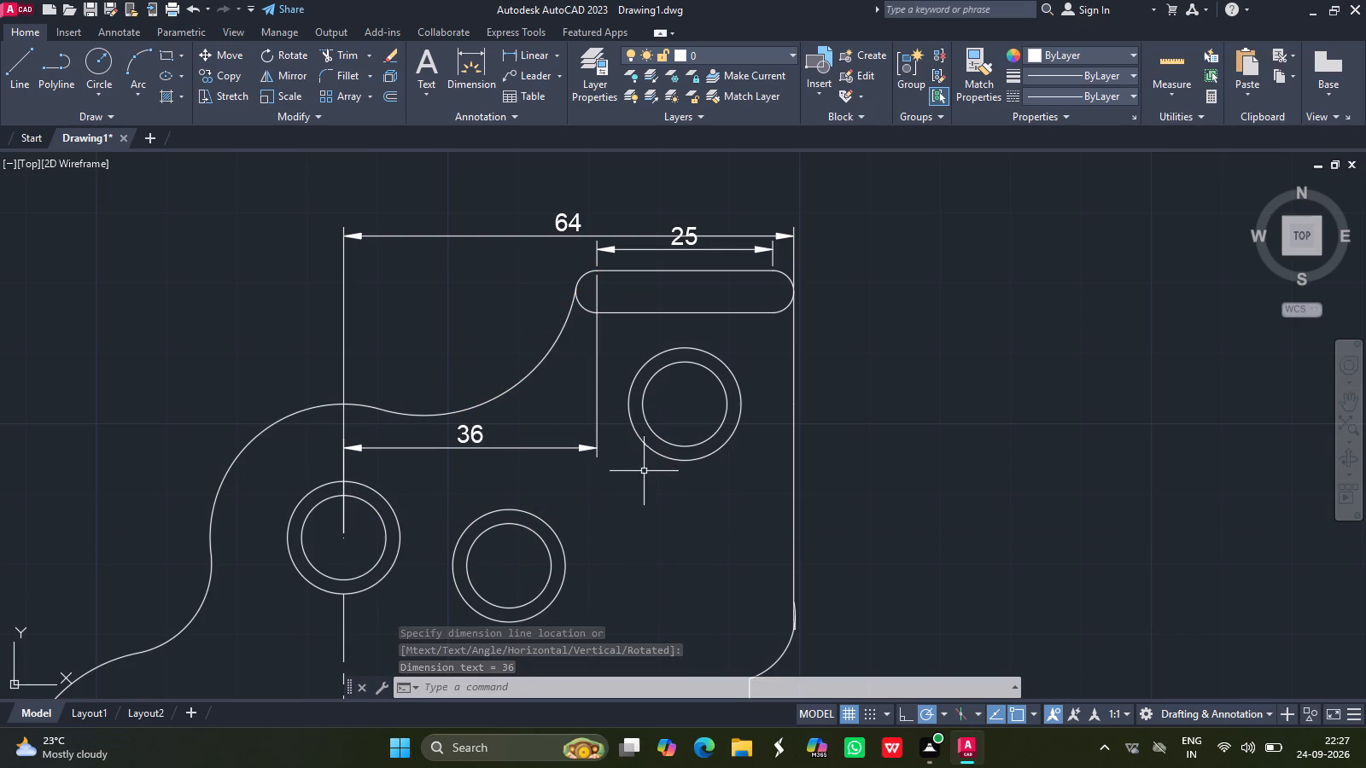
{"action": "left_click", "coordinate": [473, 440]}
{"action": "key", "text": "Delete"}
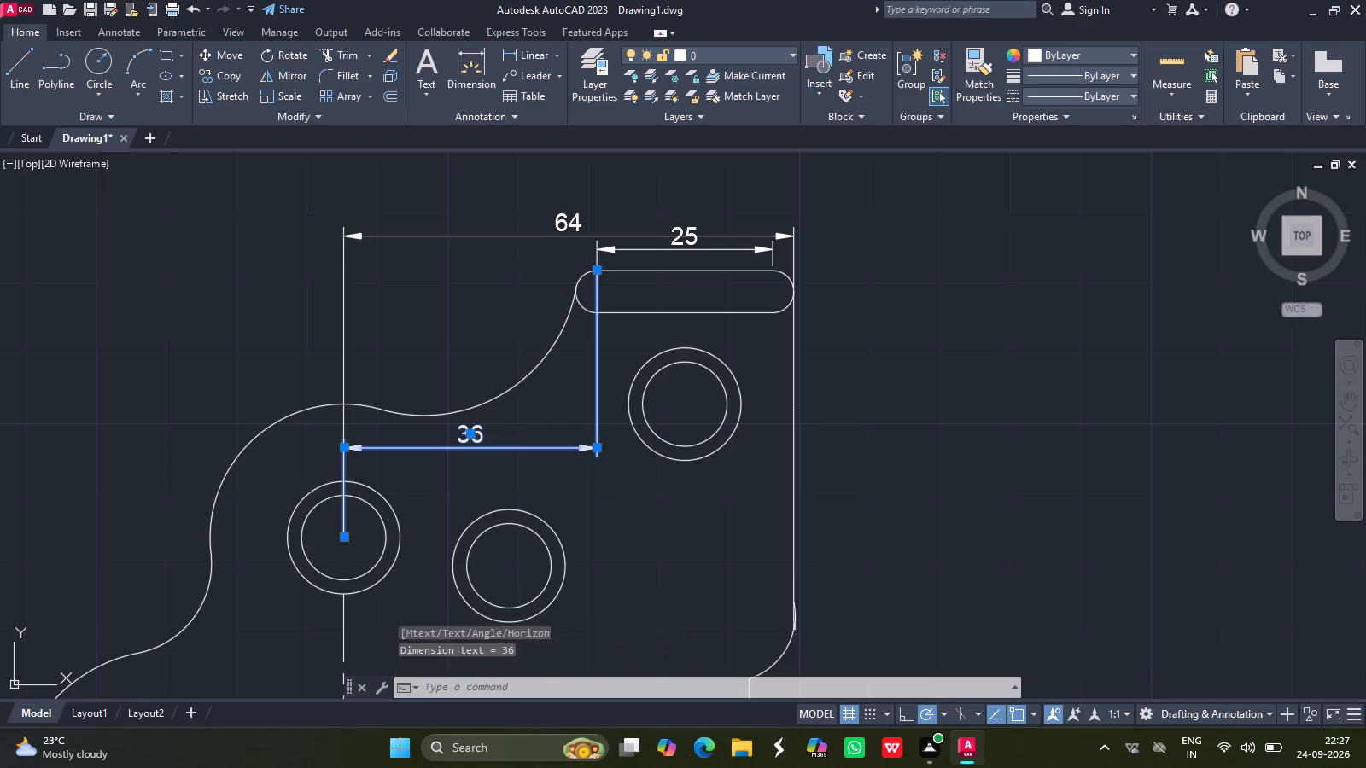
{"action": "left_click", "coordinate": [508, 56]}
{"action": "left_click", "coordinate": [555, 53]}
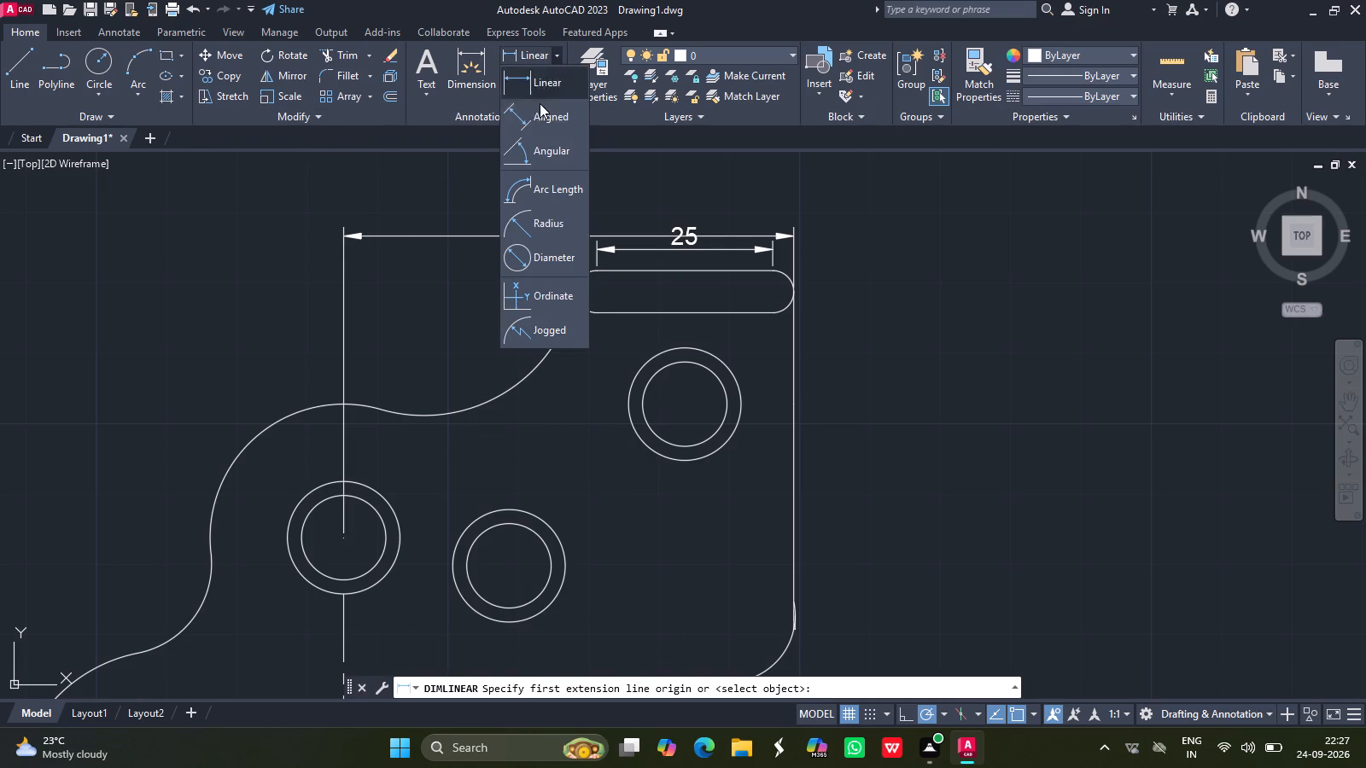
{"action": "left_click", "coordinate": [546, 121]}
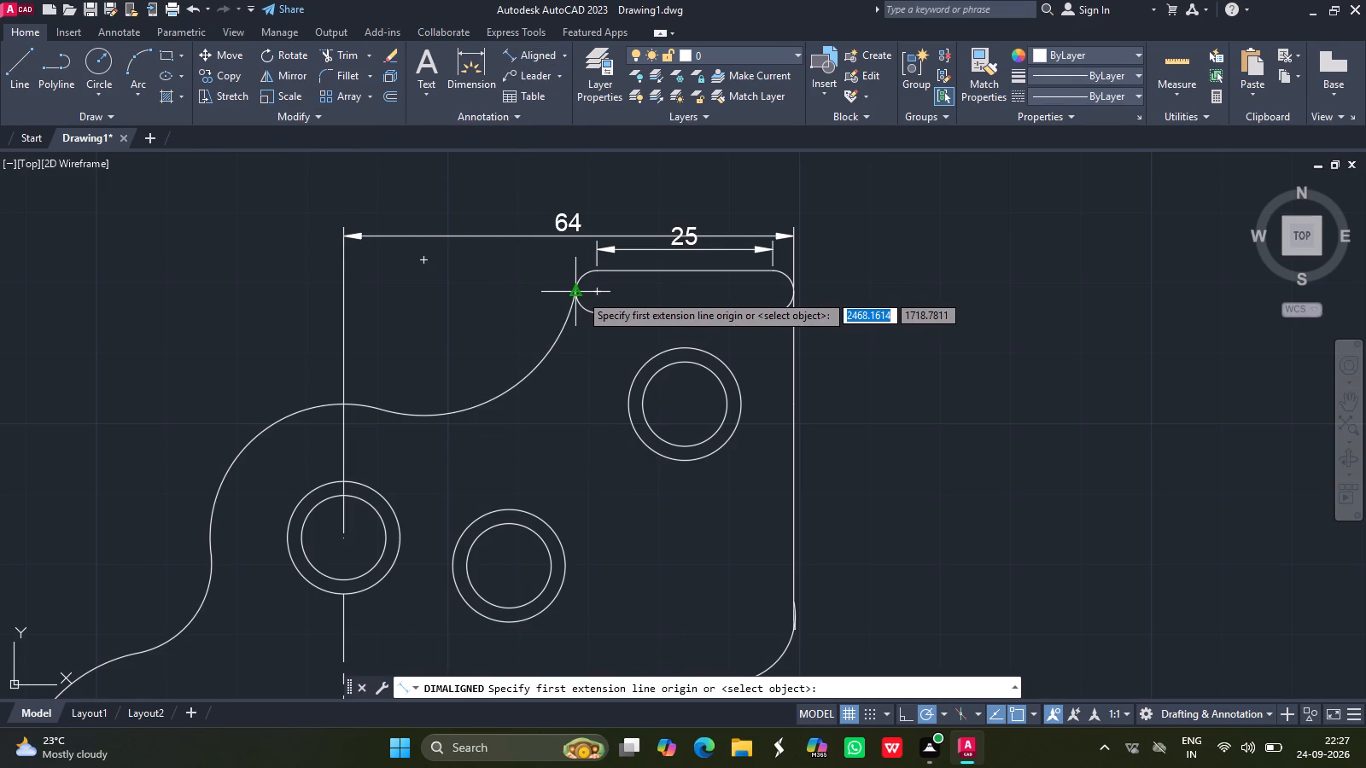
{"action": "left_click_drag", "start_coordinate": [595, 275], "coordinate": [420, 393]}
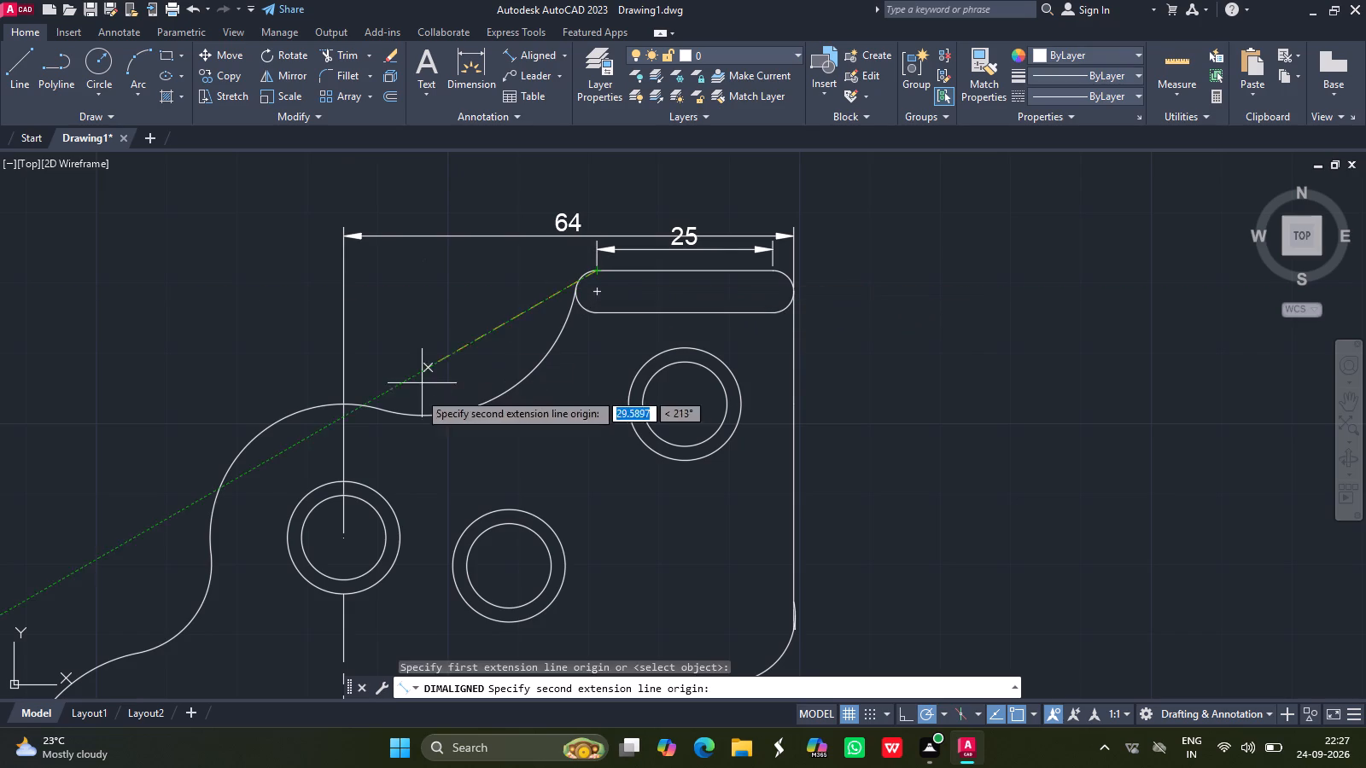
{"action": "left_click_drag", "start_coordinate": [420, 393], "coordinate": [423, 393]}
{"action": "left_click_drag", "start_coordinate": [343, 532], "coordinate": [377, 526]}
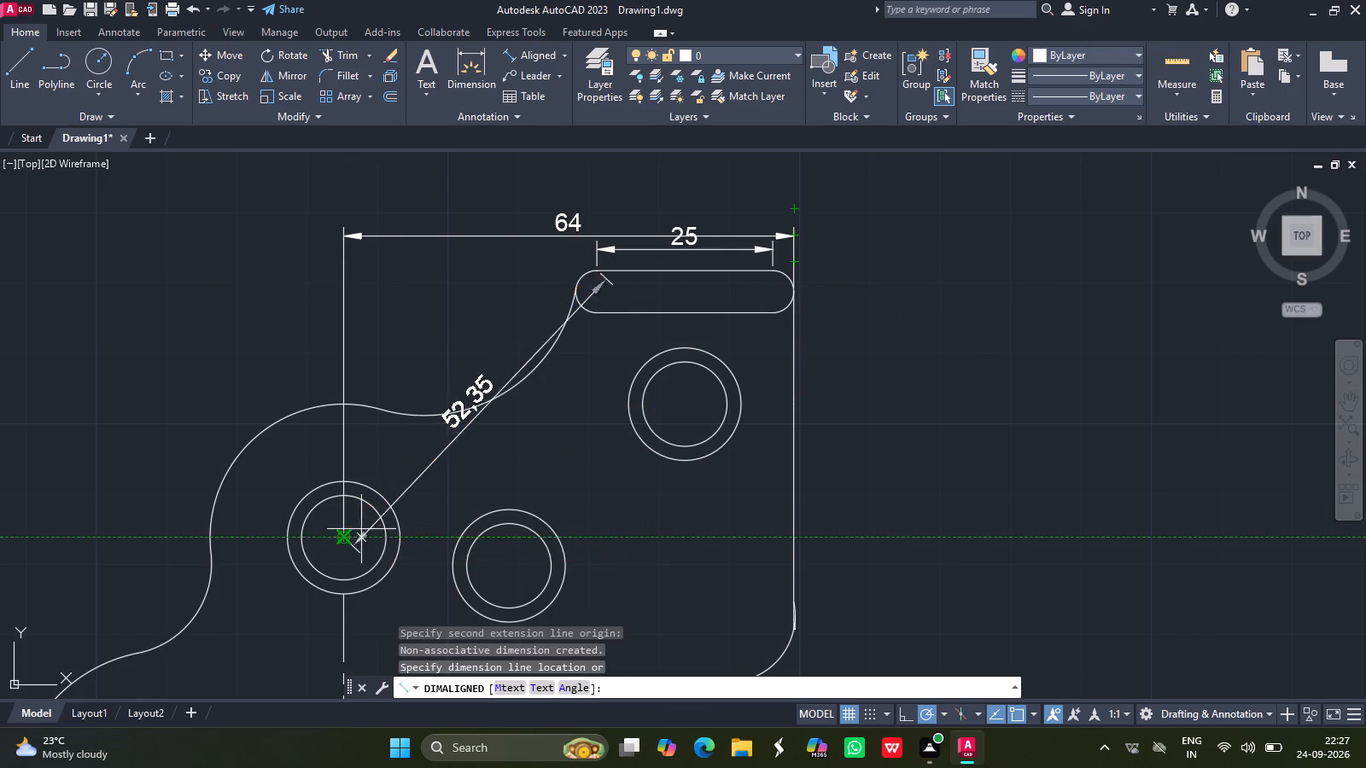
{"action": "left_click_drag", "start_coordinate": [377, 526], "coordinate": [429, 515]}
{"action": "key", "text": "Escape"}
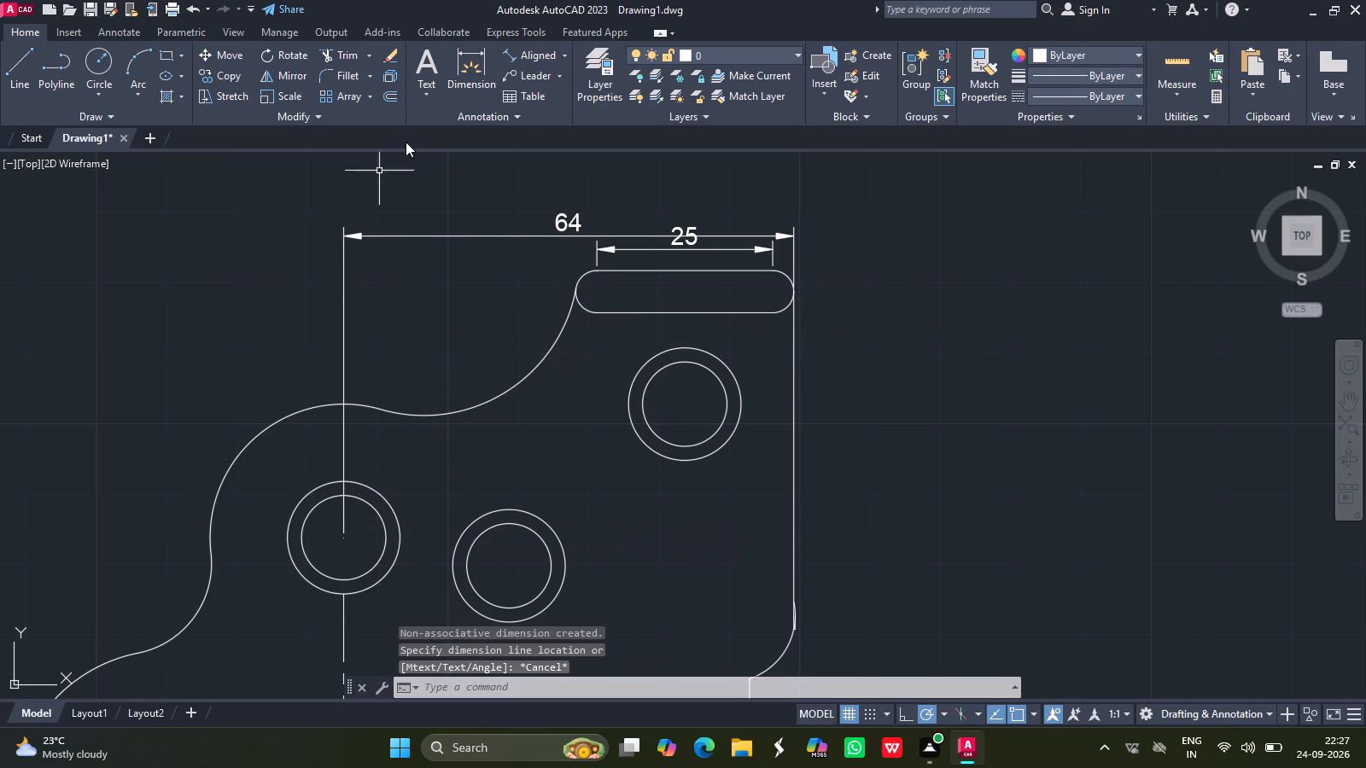
Add a vertical linear dimension from the top slot's upper edge down to the leftmost double circle's centre.
{"action": "left_click", "coordinate": [565, 51]}
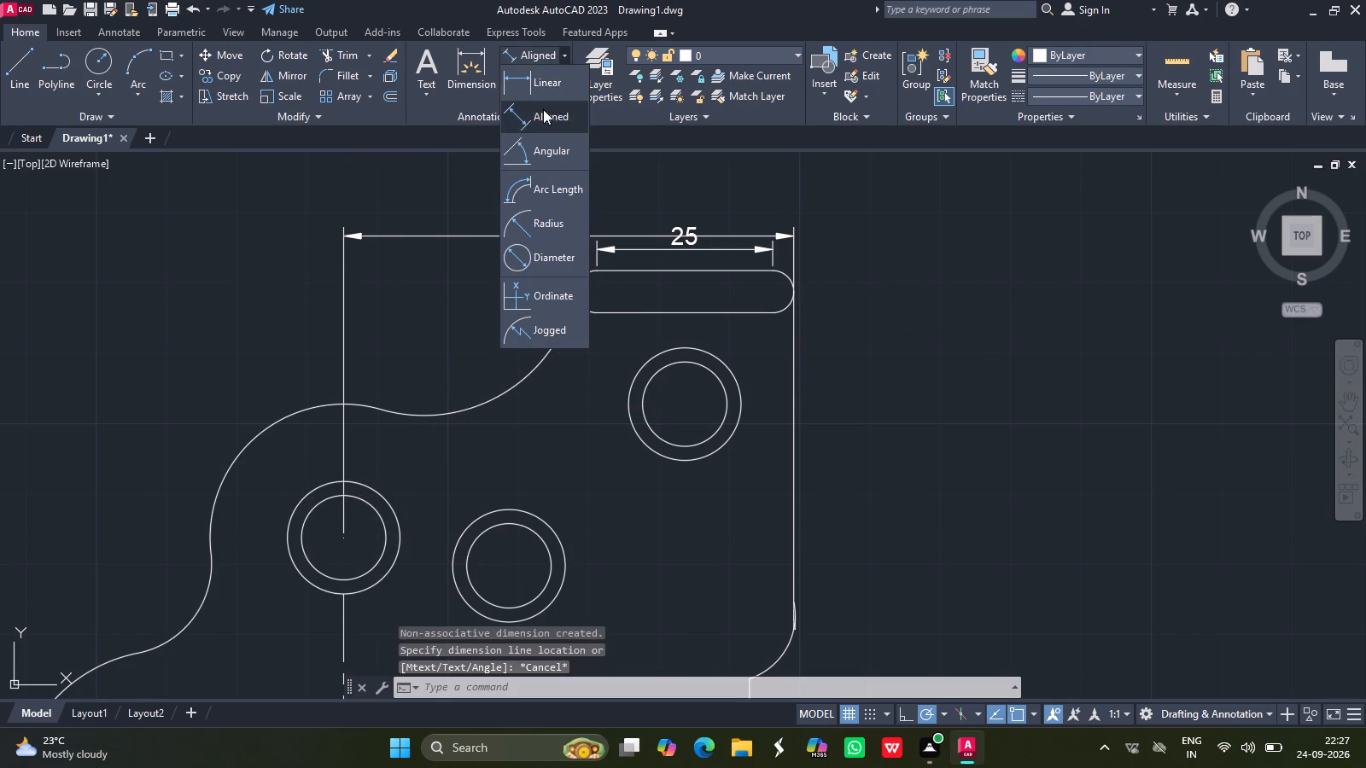
{"action": "left_click", "coordinate": [549, 78]}
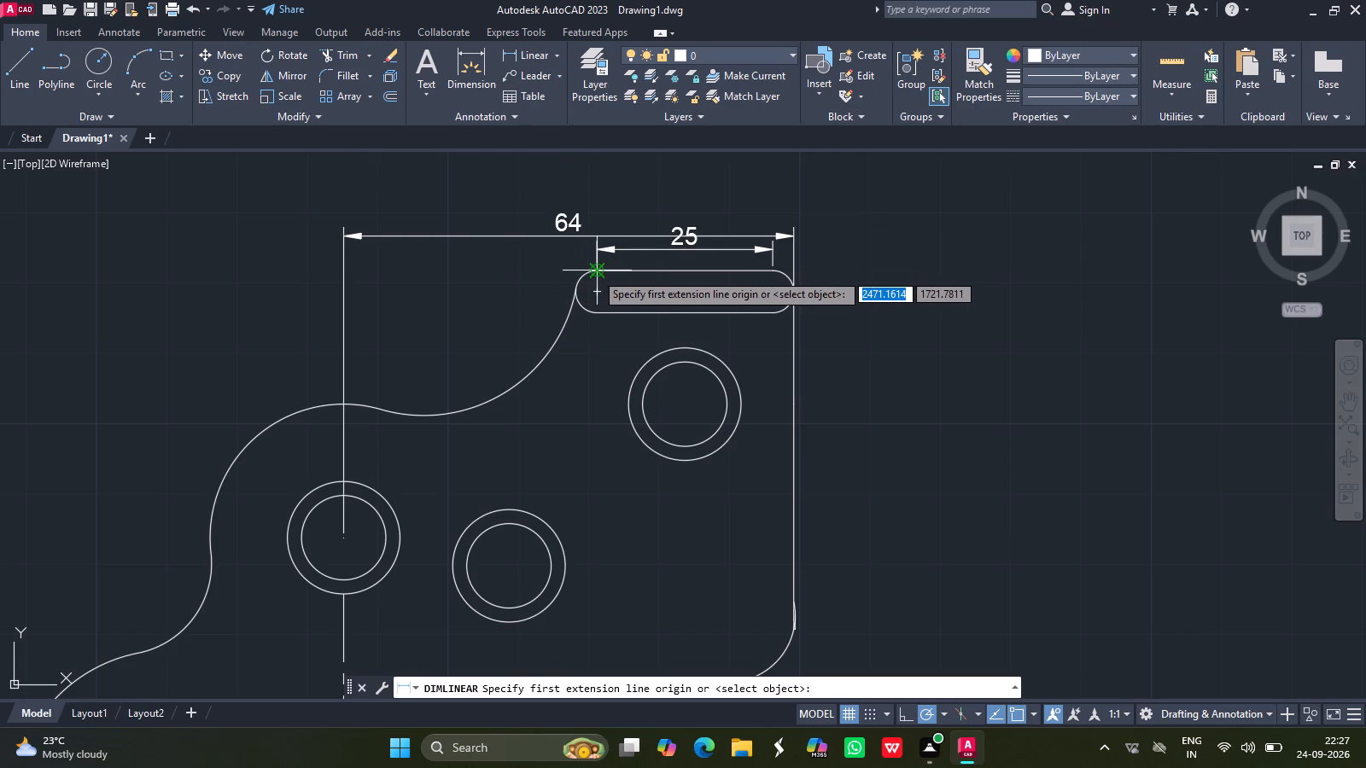
{"action": "left_click_drag", "start_coordinate": [597, 272], "coordinate": [426, 392]}
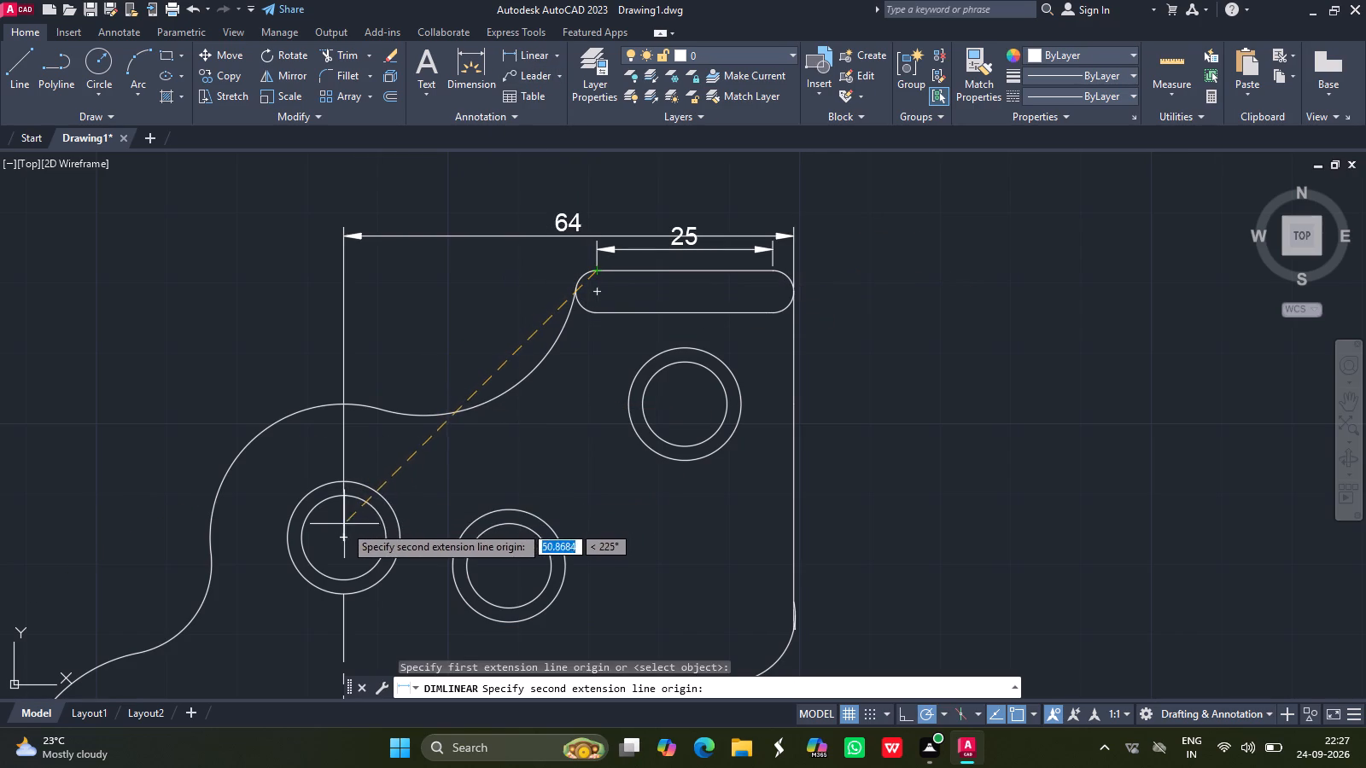
{"action": "left_click_drag", "start_coordinate": [342, 534], "coordinate": [534, 472]}
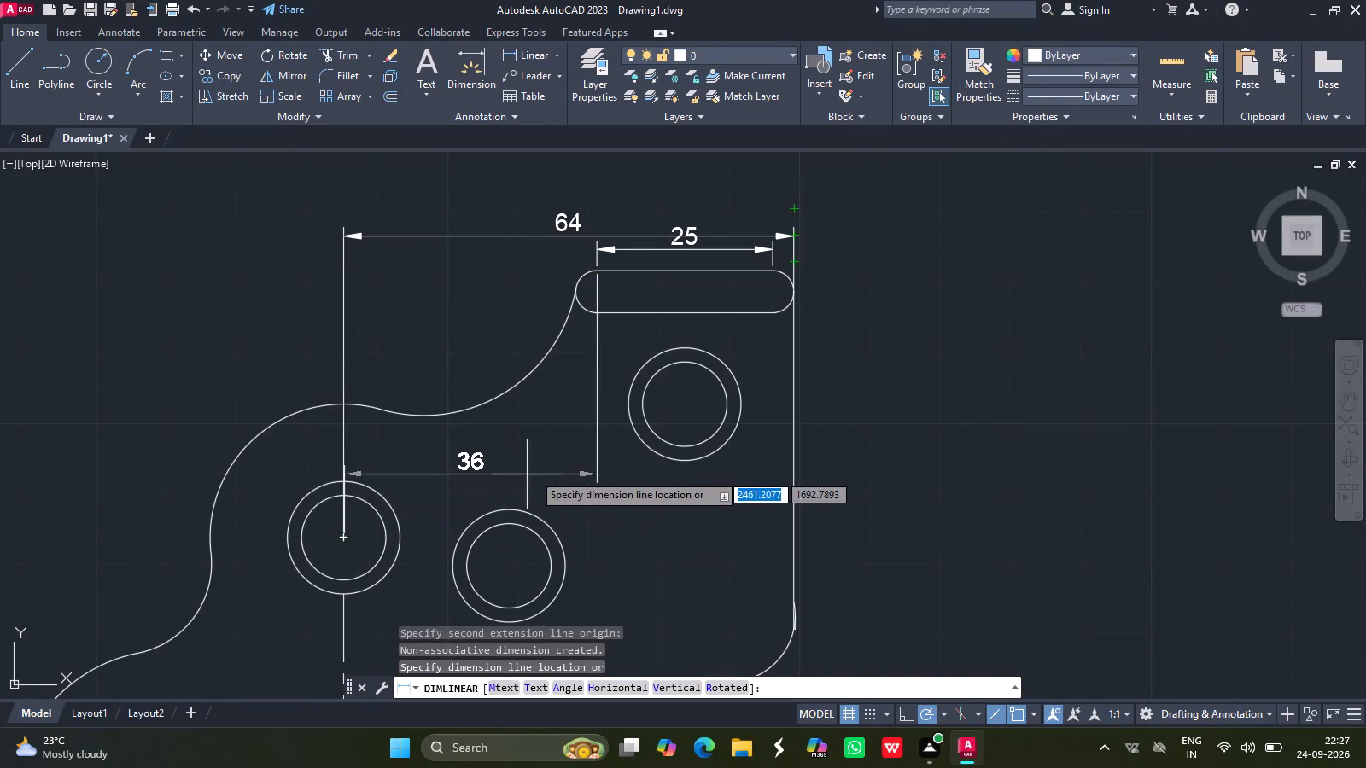
{"action": "left_click_drag", "start_coordinate": [534, 472], "coordinate": [593, 399]}
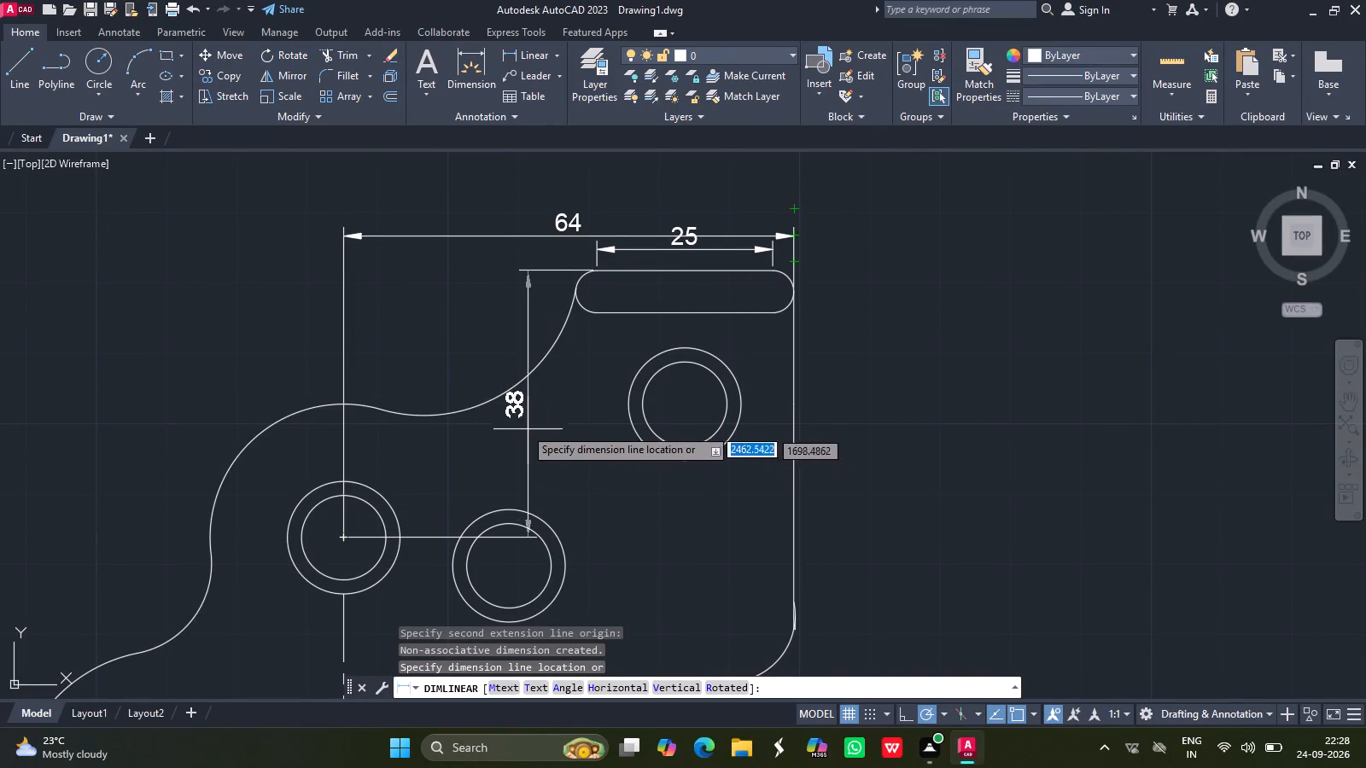
{"action": "left_click", "coordinate": [448, 403]}
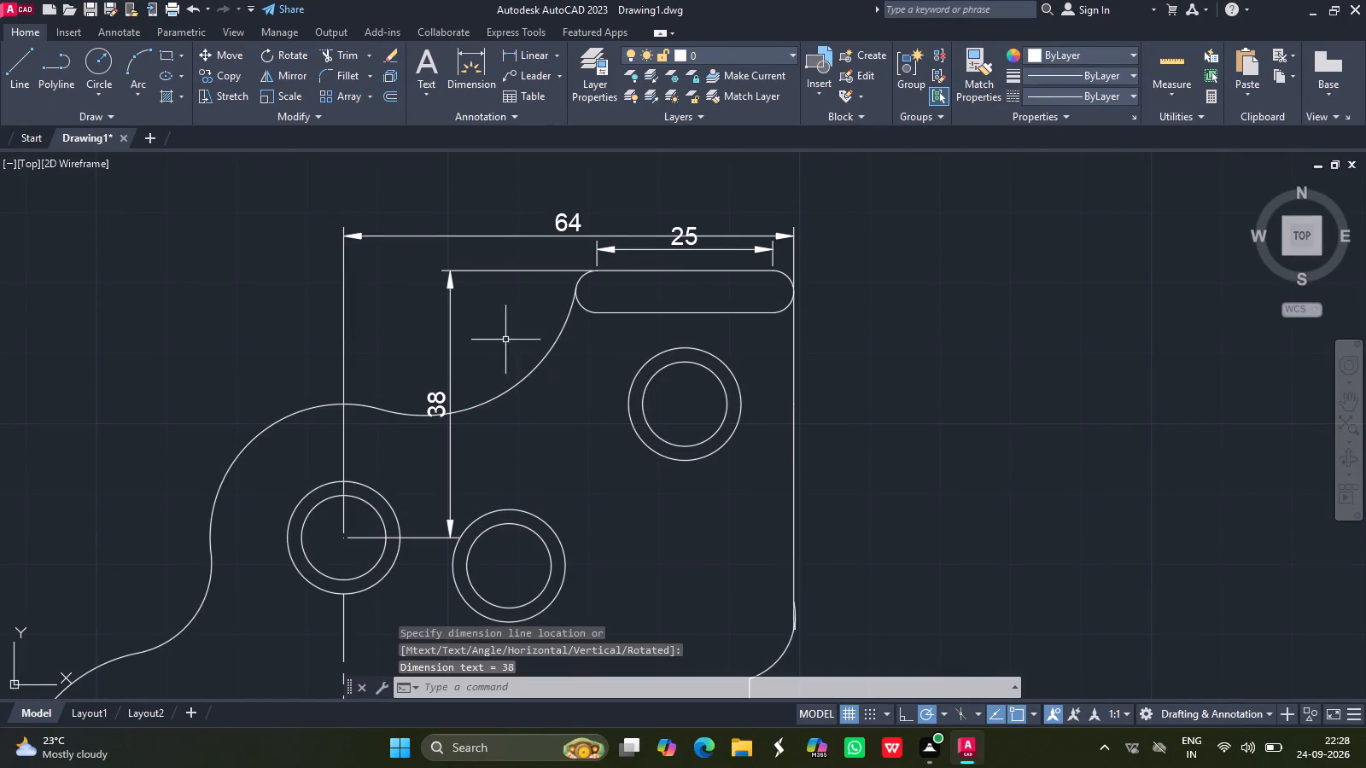
Dimension the horizontal distance between the centres of the middle and upper-right double circles, placing it between them.
{"action": "left_click", "coordinate": [528, 56]}
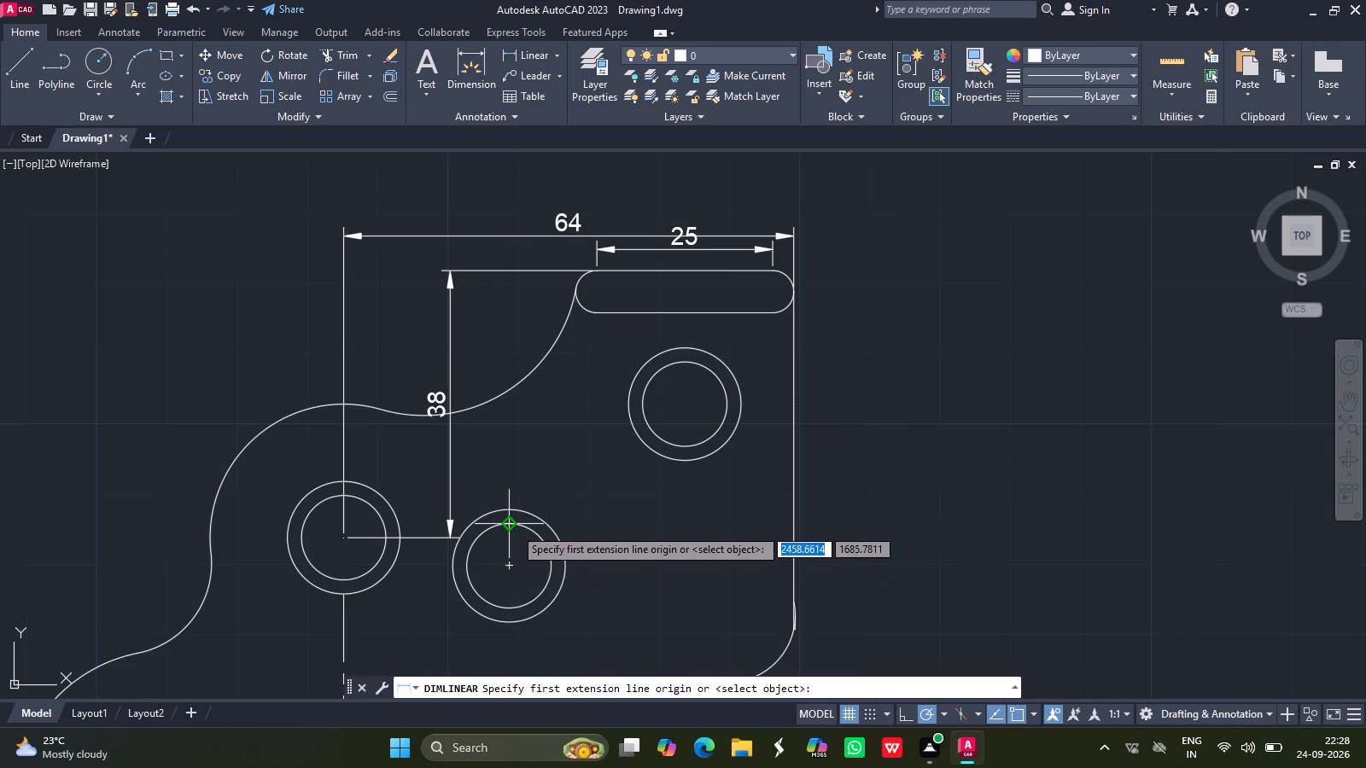
{"action": "left_click_drag", "start_coordinate": [512, 563], "coordinate": [708, 459]}
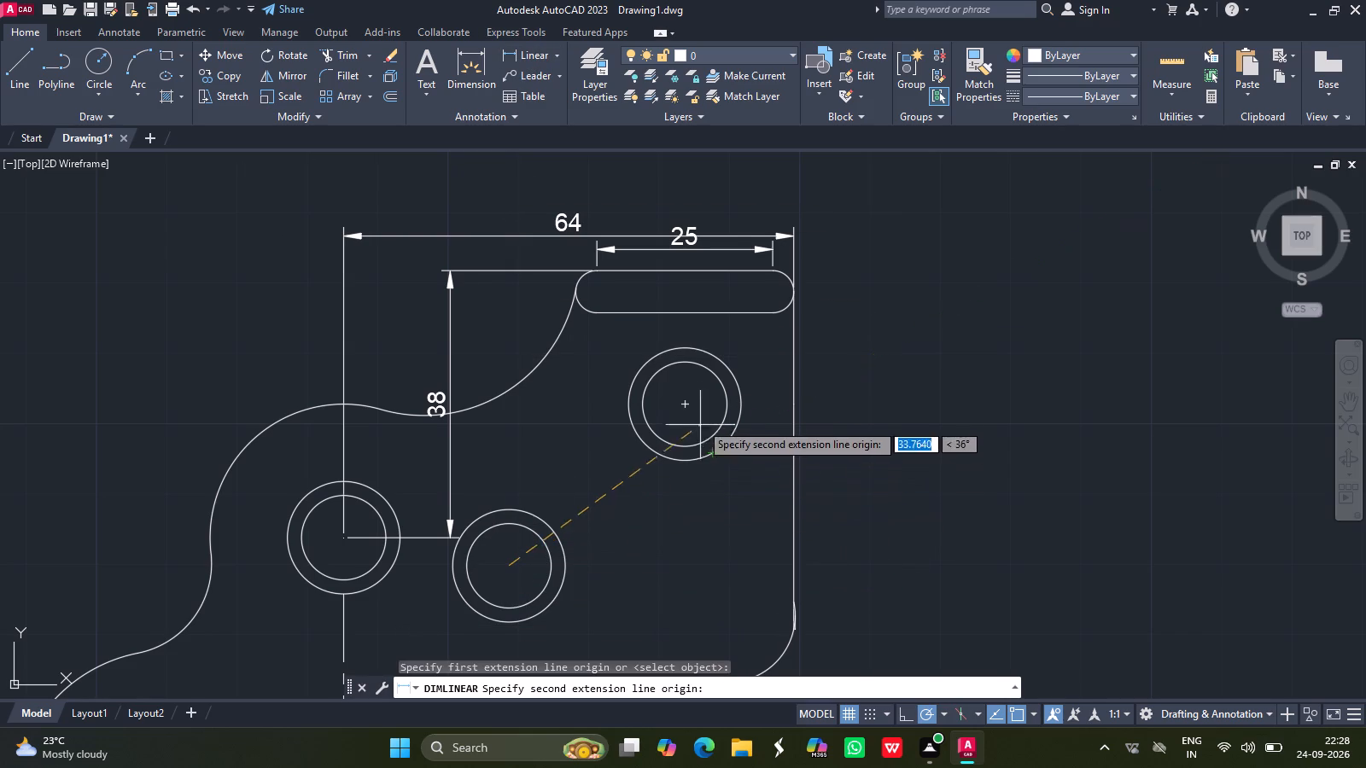
{"action": "left_click_drag", "start_coordinate": [684, 407], "coordinate": [671, 473]}
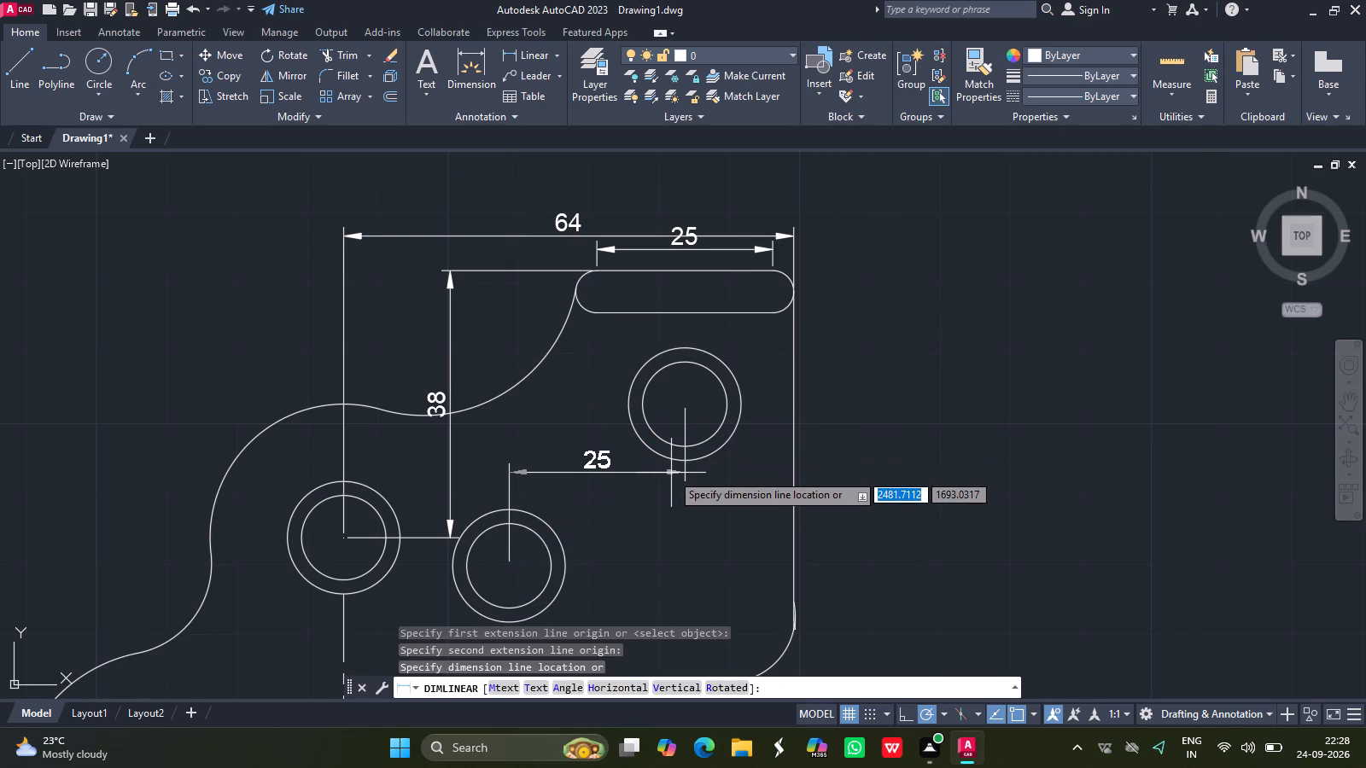
{"action": "left_click", "coordinate": [671, 473]}
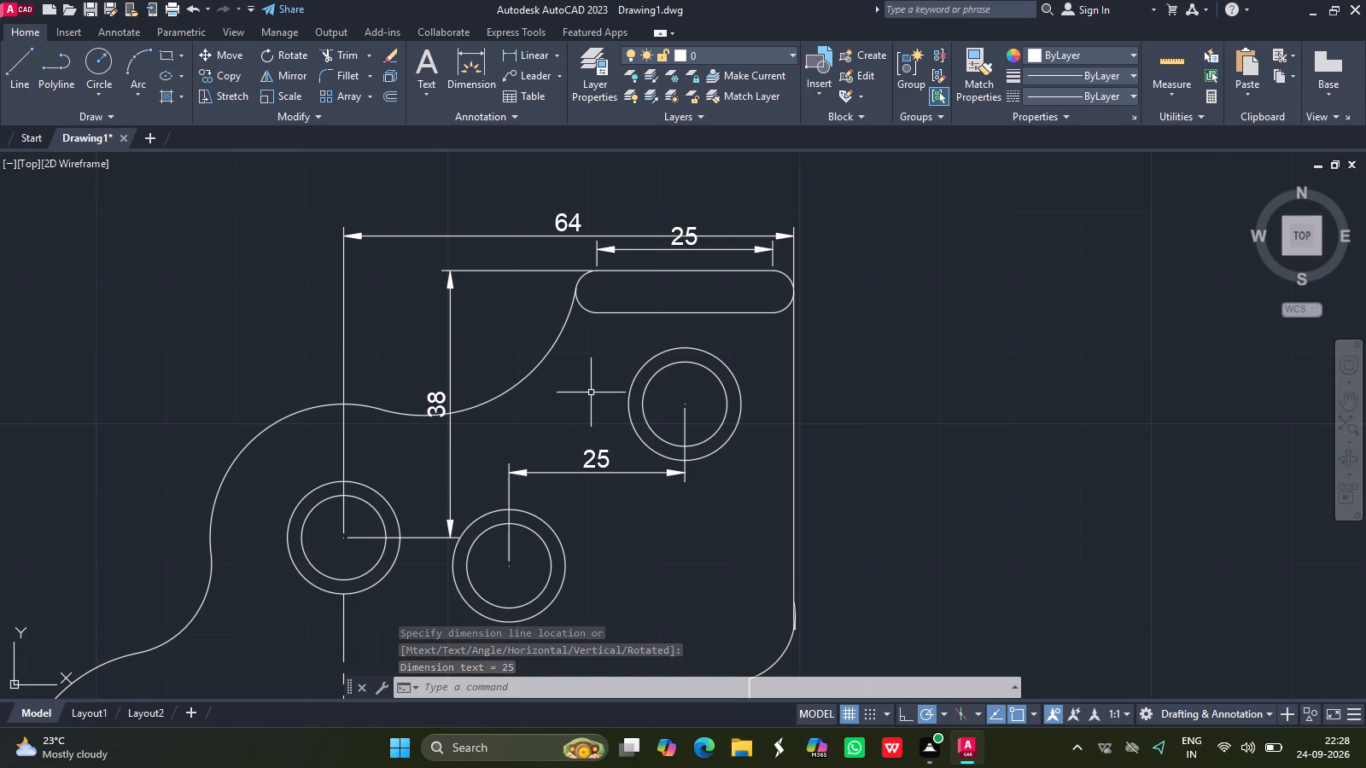
Dimension the vertical distance from the top slot's upper edge to the upper-right double circle's centre, outside the right edge.
{"action": "left_click", "coordinate": [528, 56]}
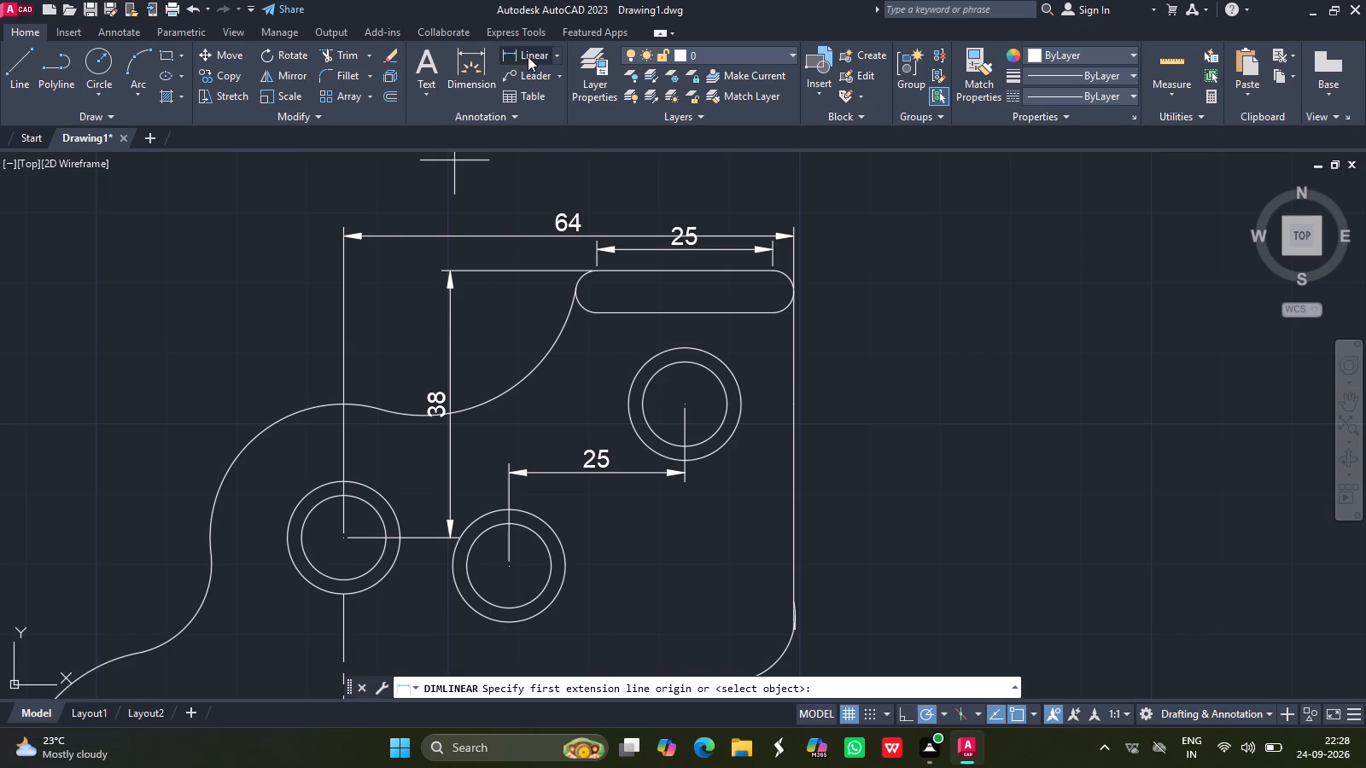
{"action": "left_click", "coordinate": [776, 269]}
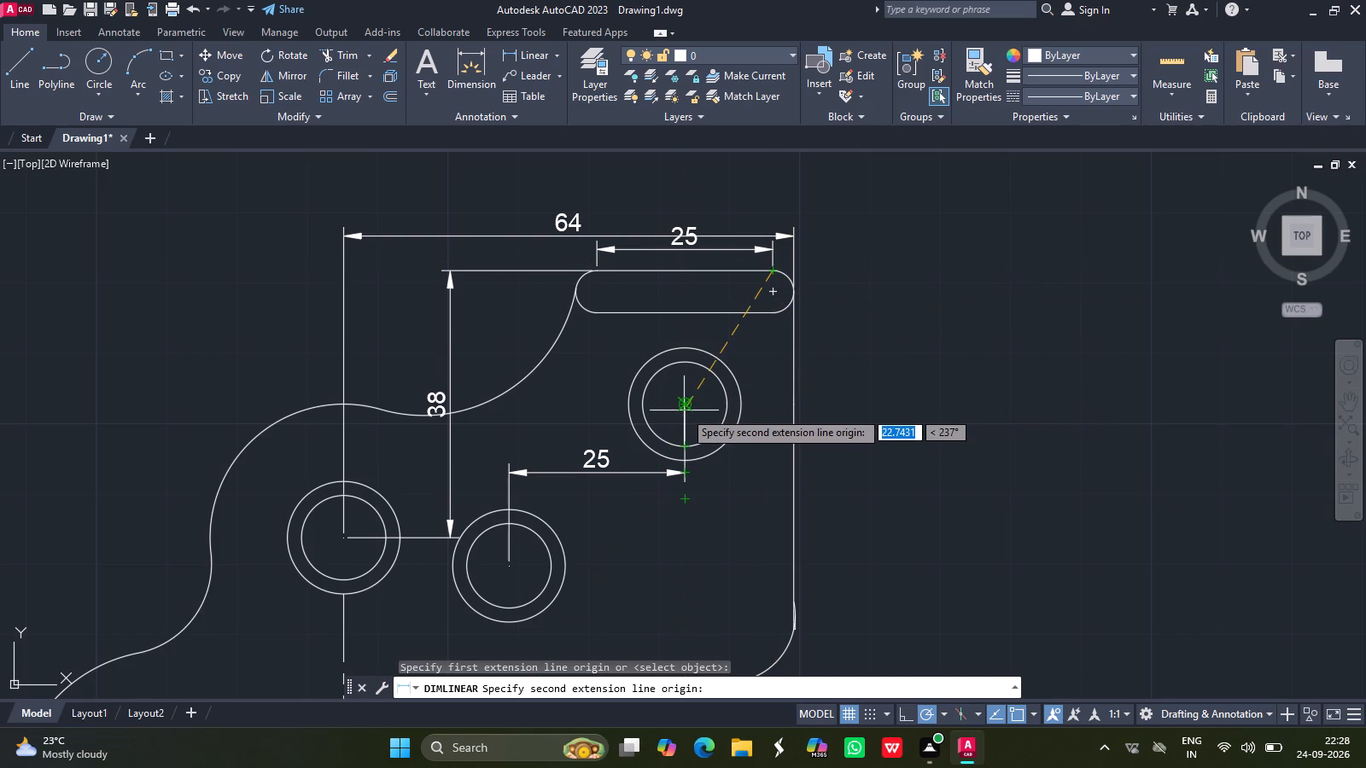
{"action": "left_click_drag", "start_coordinate": [684, 403], "coordinate": [828, 376]}
{"action": "left_click", "coordinate": [828, 376]}
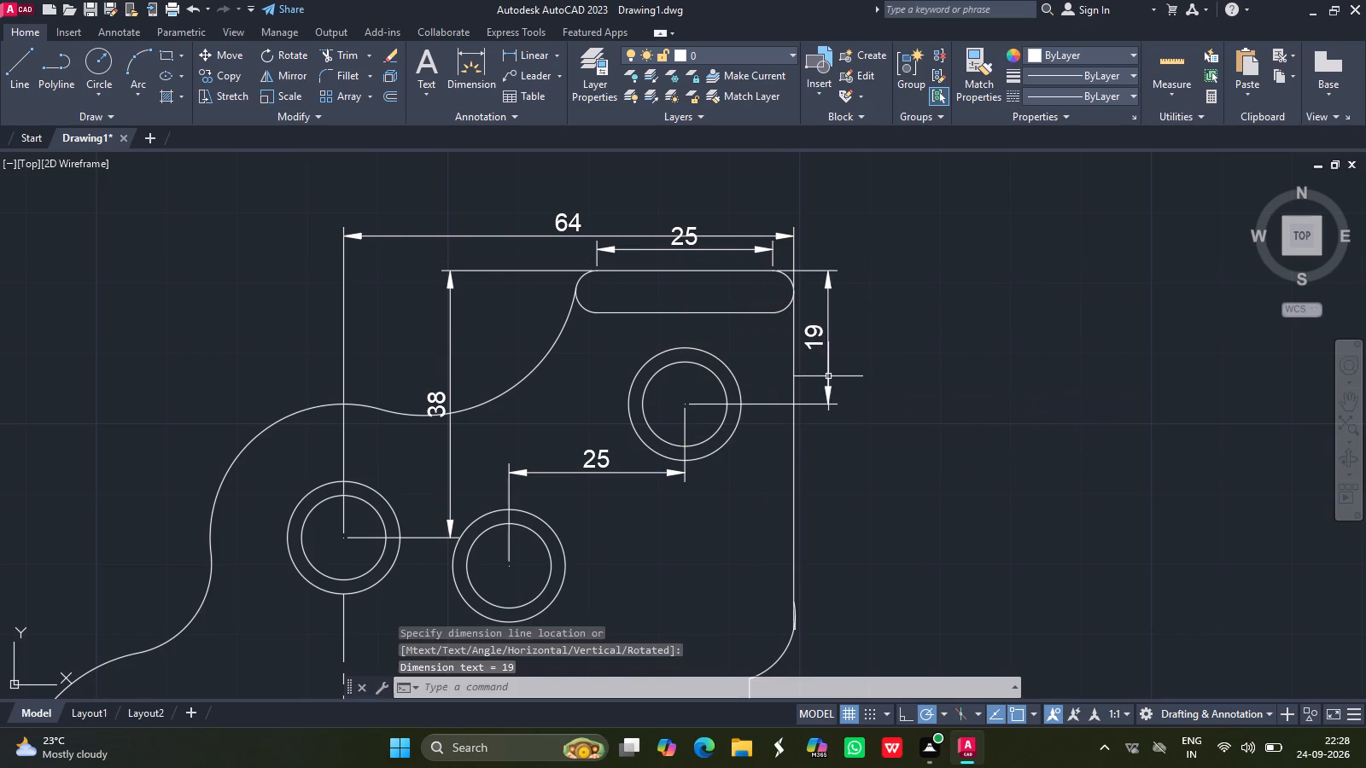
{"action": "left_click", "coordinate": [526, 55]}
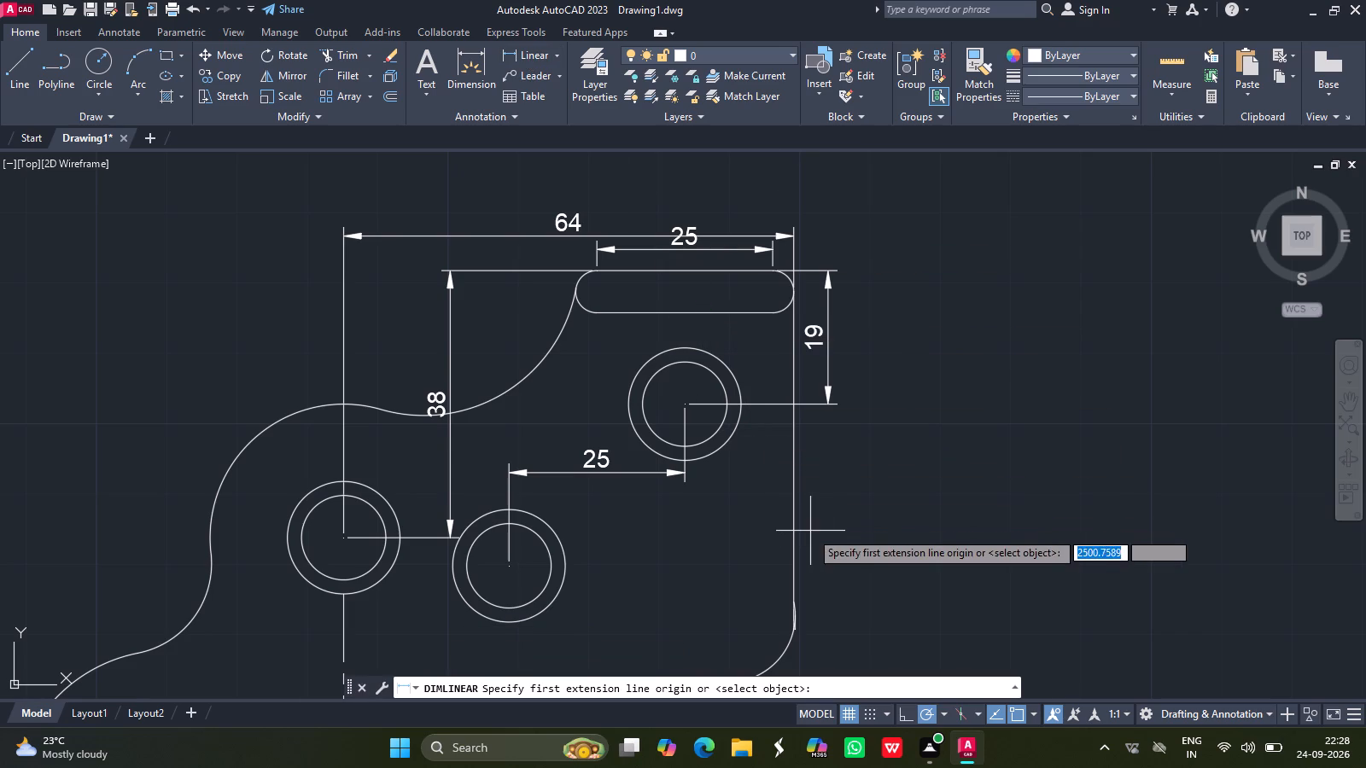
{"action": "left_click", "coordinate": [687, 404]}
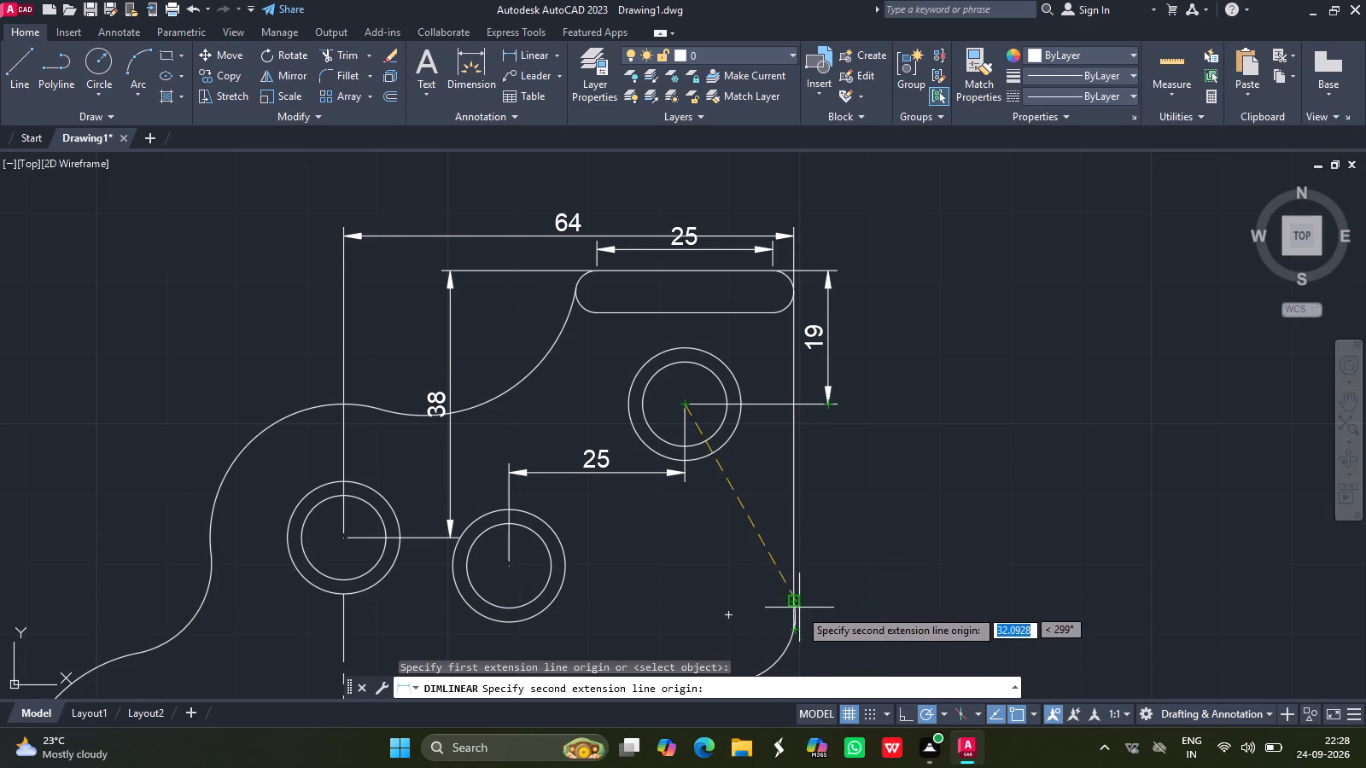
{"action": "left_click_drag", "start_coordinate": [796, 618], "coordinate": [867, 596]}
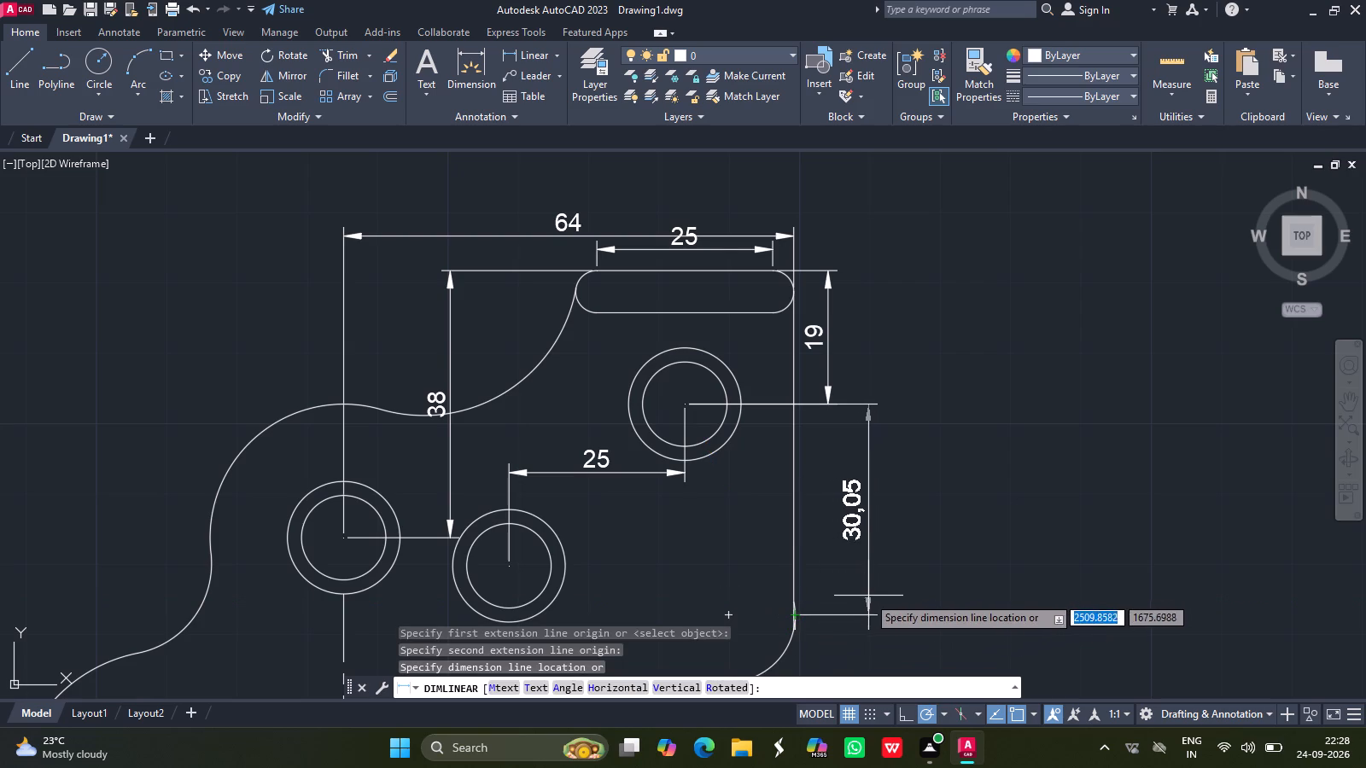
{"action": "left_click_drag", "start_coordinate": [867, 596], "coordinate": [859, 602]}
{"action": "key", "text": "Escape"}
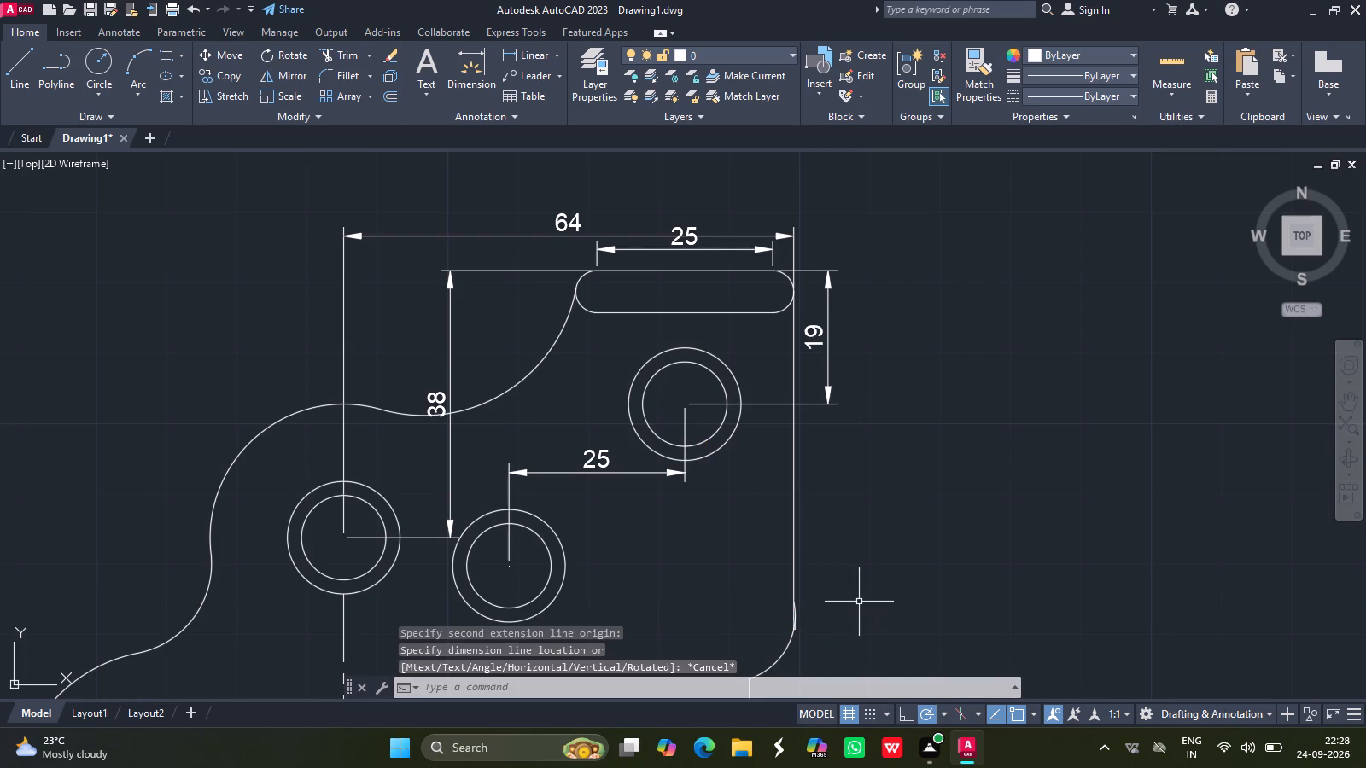
Add a vertical linear dimension from the upper-right double circle's centre to the straight right edge's lower end, in line with the 19 dimension.
{"action": "left_click", "coordinate": [1351, 406]}
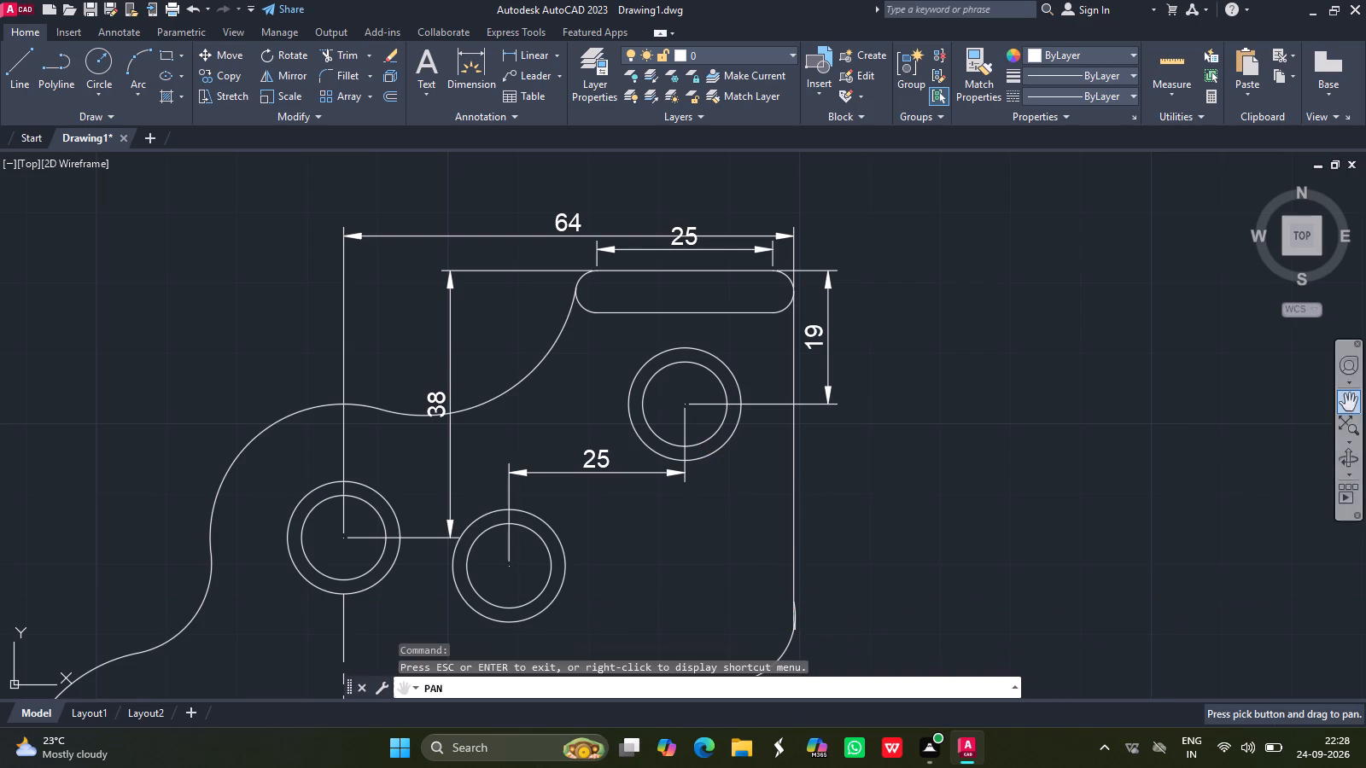
{"action": "left_click_drag", "start_coordinate": [557, 496], "coordinate": [489, 369]}
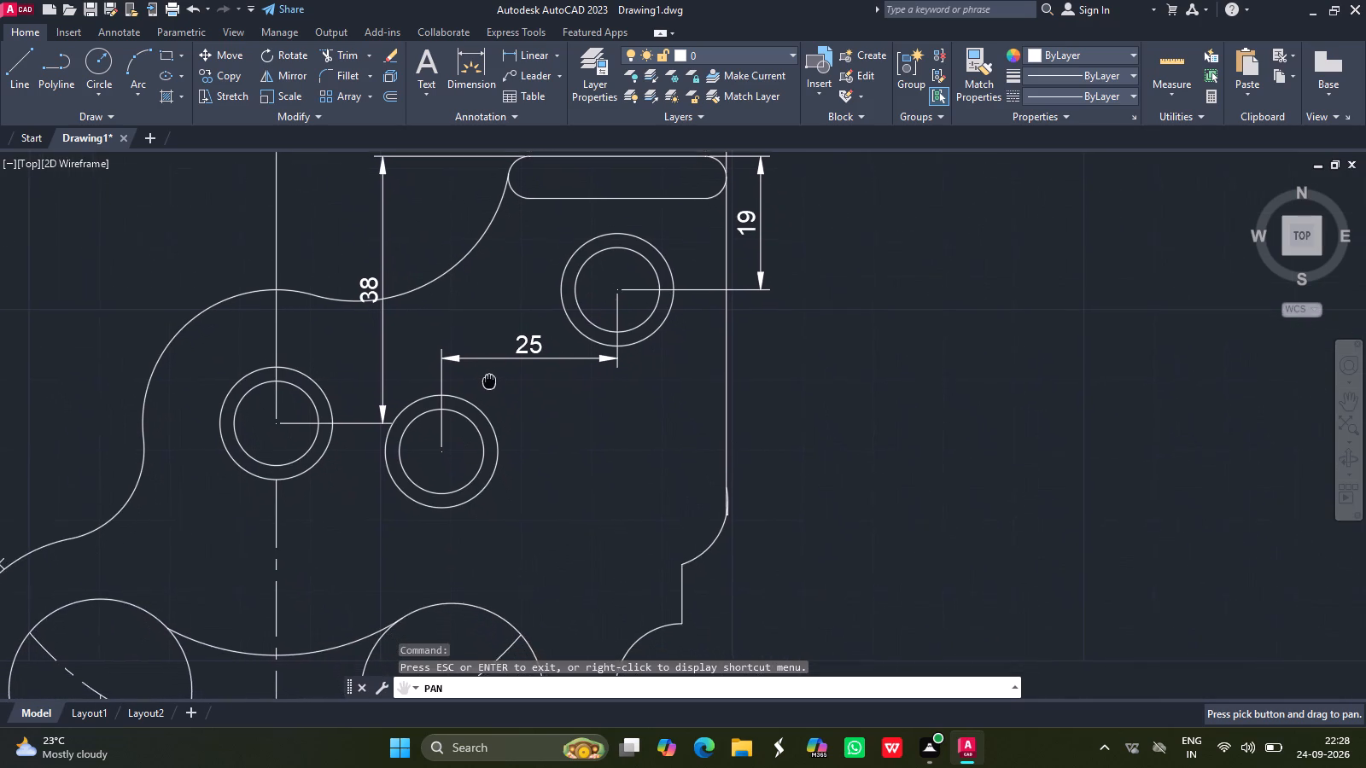
{"action": "left_click_drag", "start_coordinate": [489, 369], "coordinate": [489, 363]}
{"action": "key", "text": "Escape"}
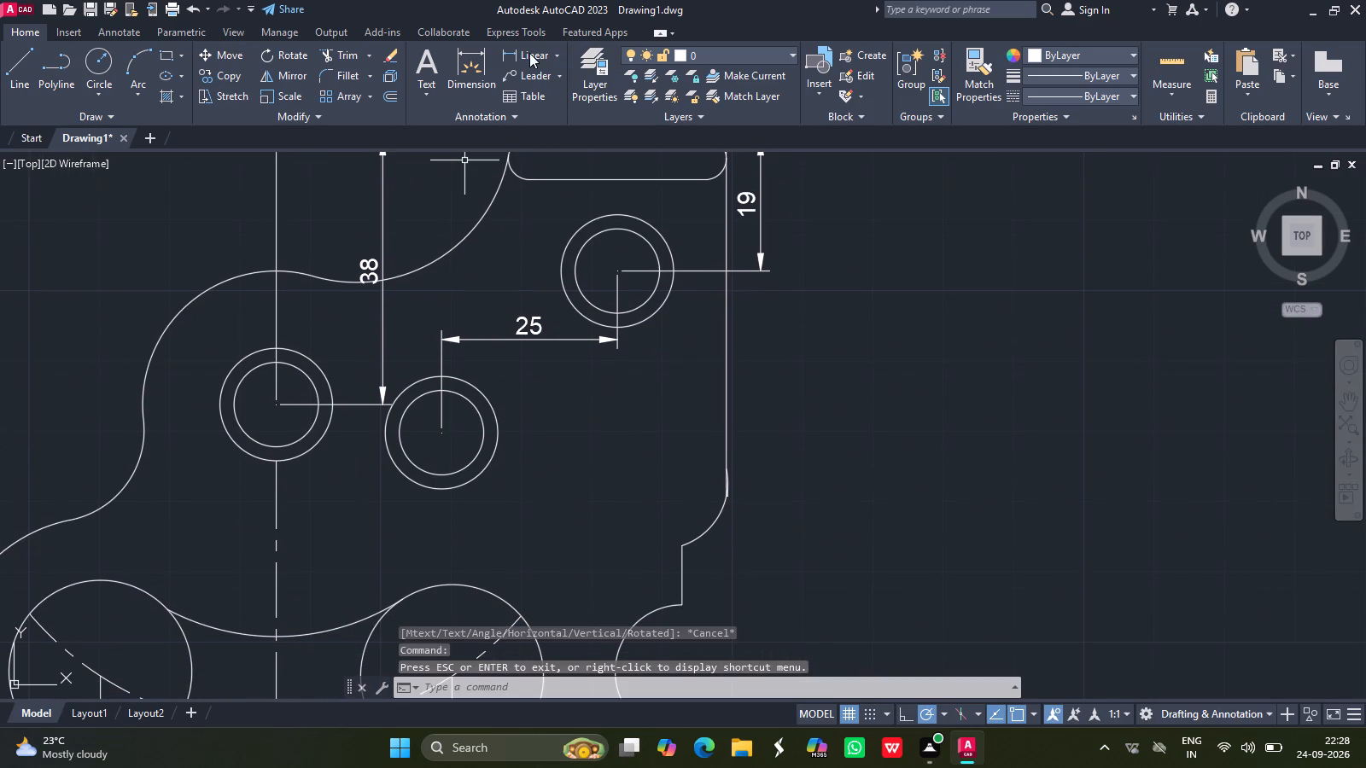
{"action": "left_click", "coordinate": [521, 55]}
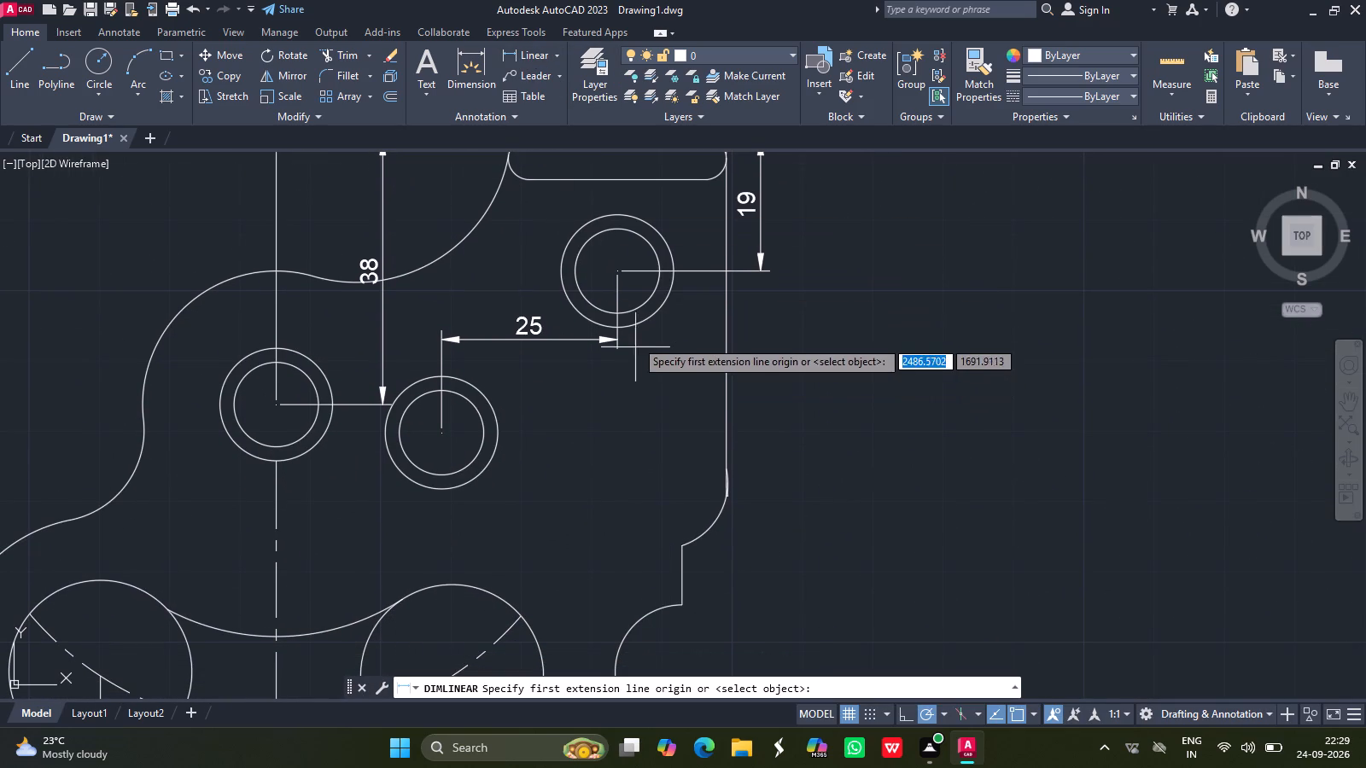
{"action": "left_click_drag", "start_coordinate": [618, 275], "coordinate": [745, 483]}
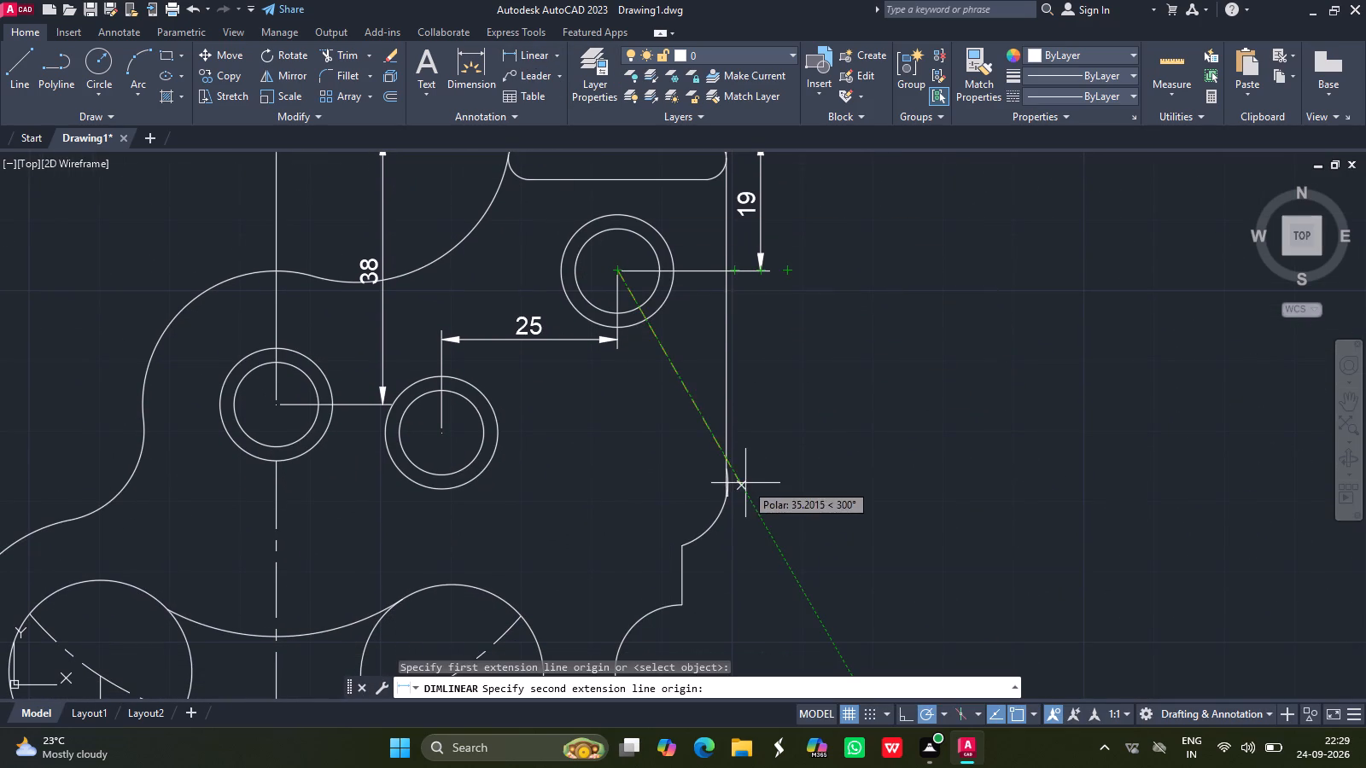
{"action": "left_click_drag", "start_coordinate": [728, 497], "coordinate": [782, 483]}
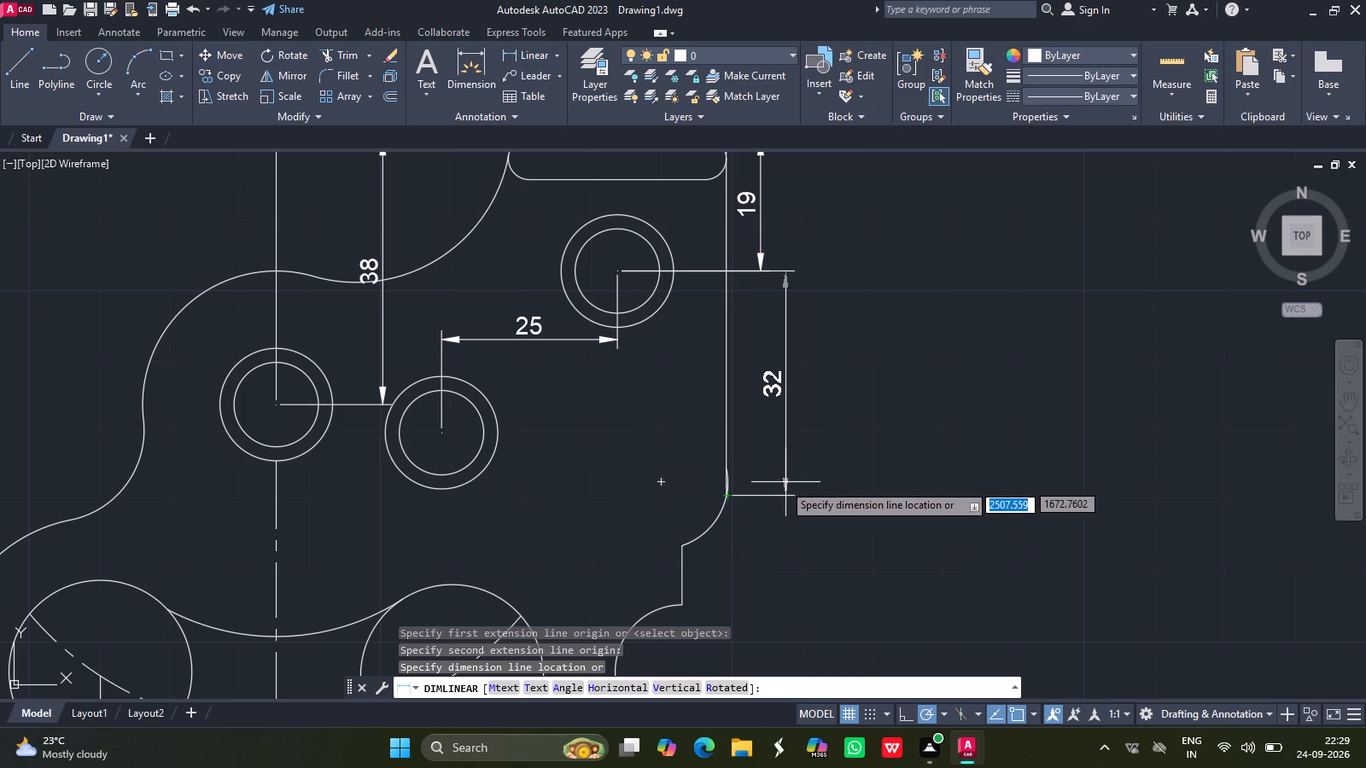
{"action": "left_click_drag", "start_coordinate": [782, 483], "coordinate": [760, 488]}
{"action": "left_click", "coordinate": [760, 488]}
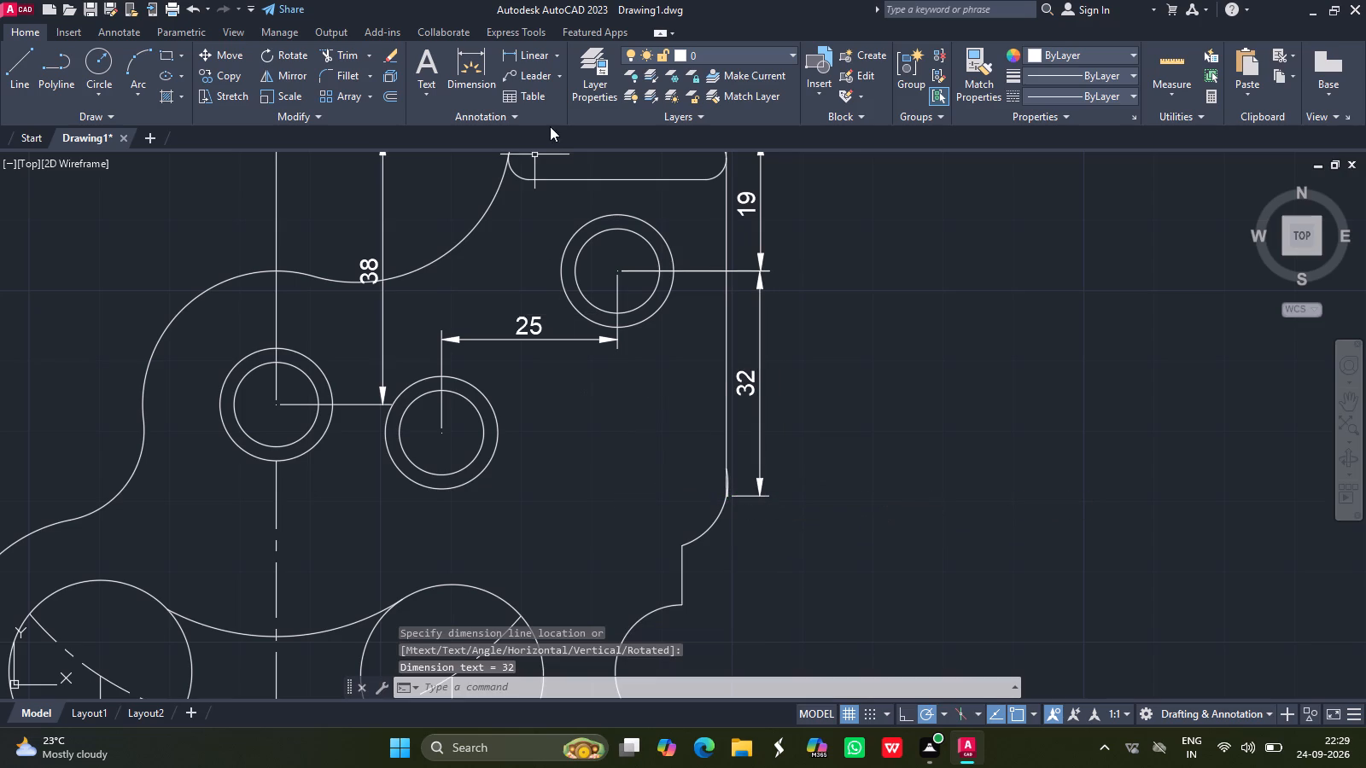
Add a vertical linear dimension from the straight right edge's lower end to the centre of the concave arc below it, outside the profile.
{"action": "left_click", "coordinate": [527, 51]}
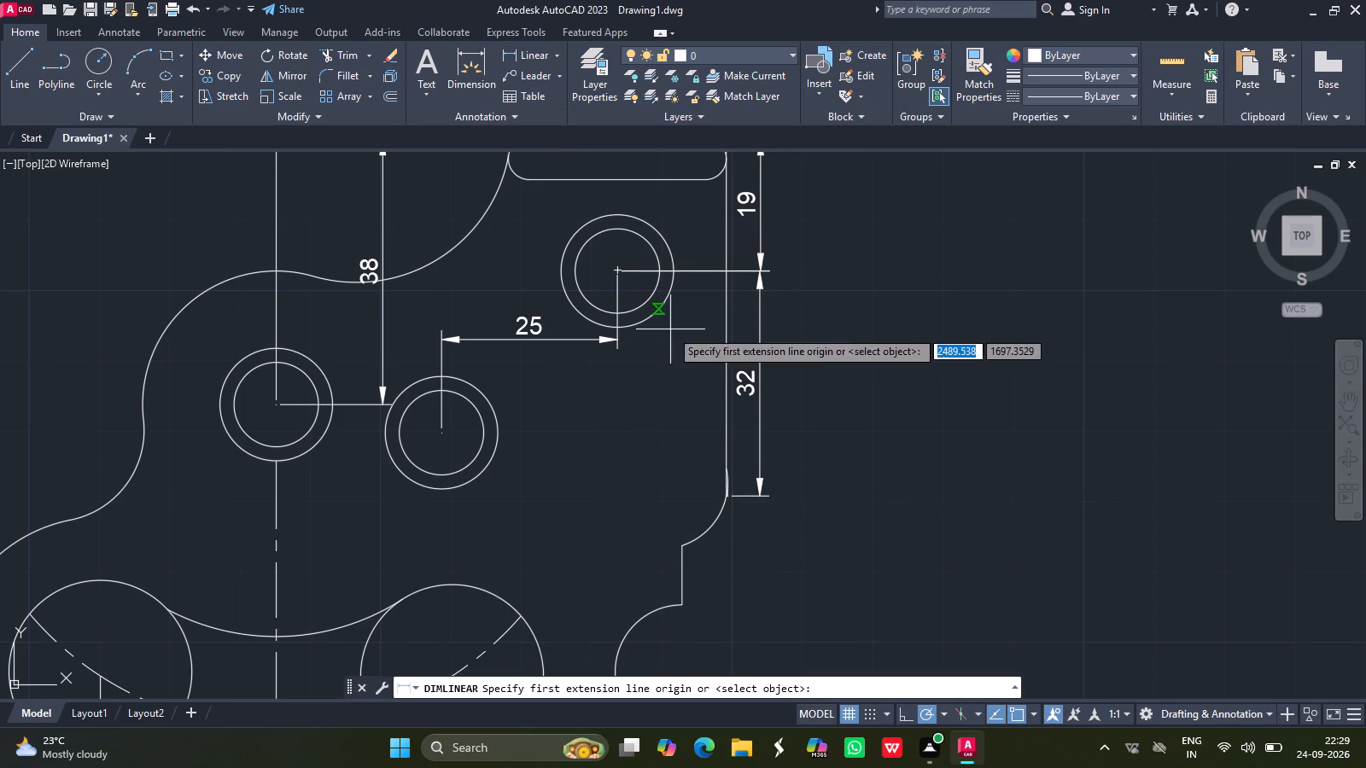
{"action": "left_click", "coordinate": [727, 497]}
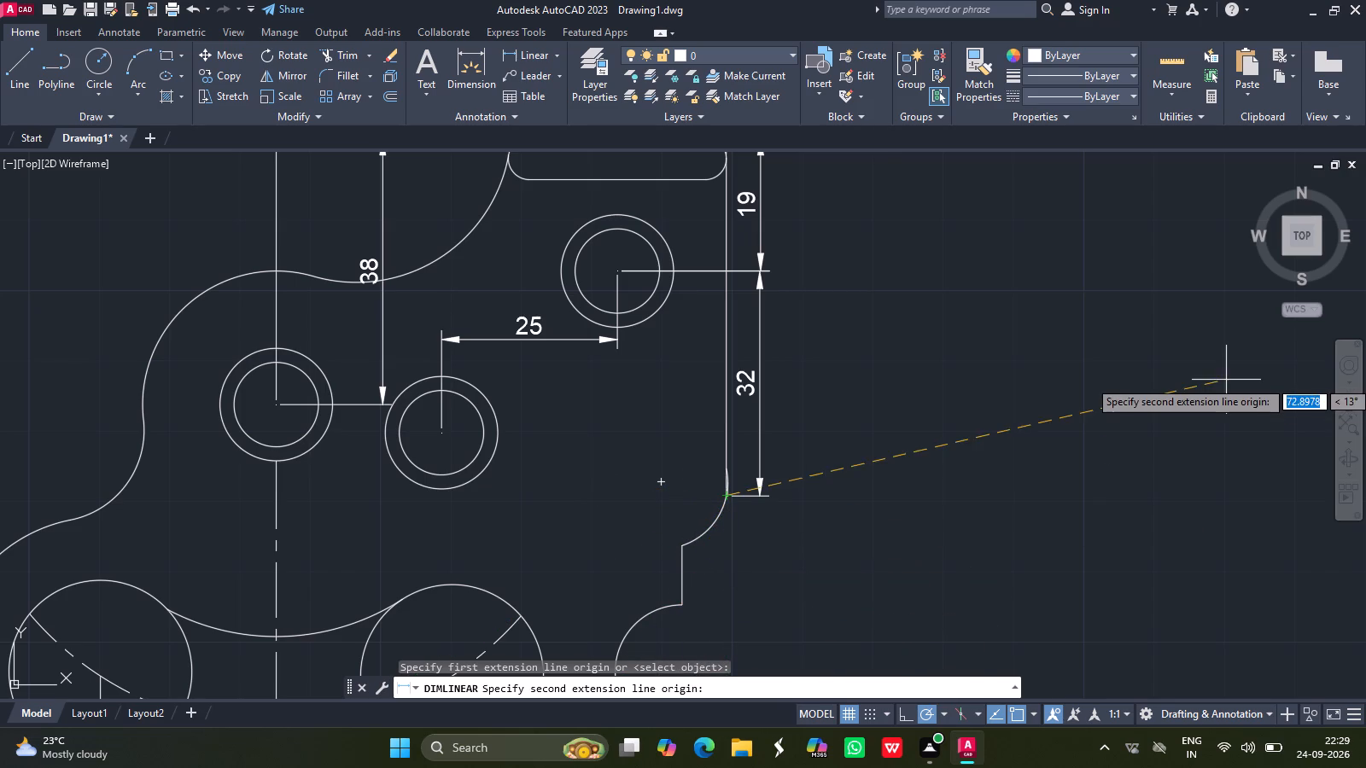
{"action": "left_click", "coordinate": [1339, 401]}
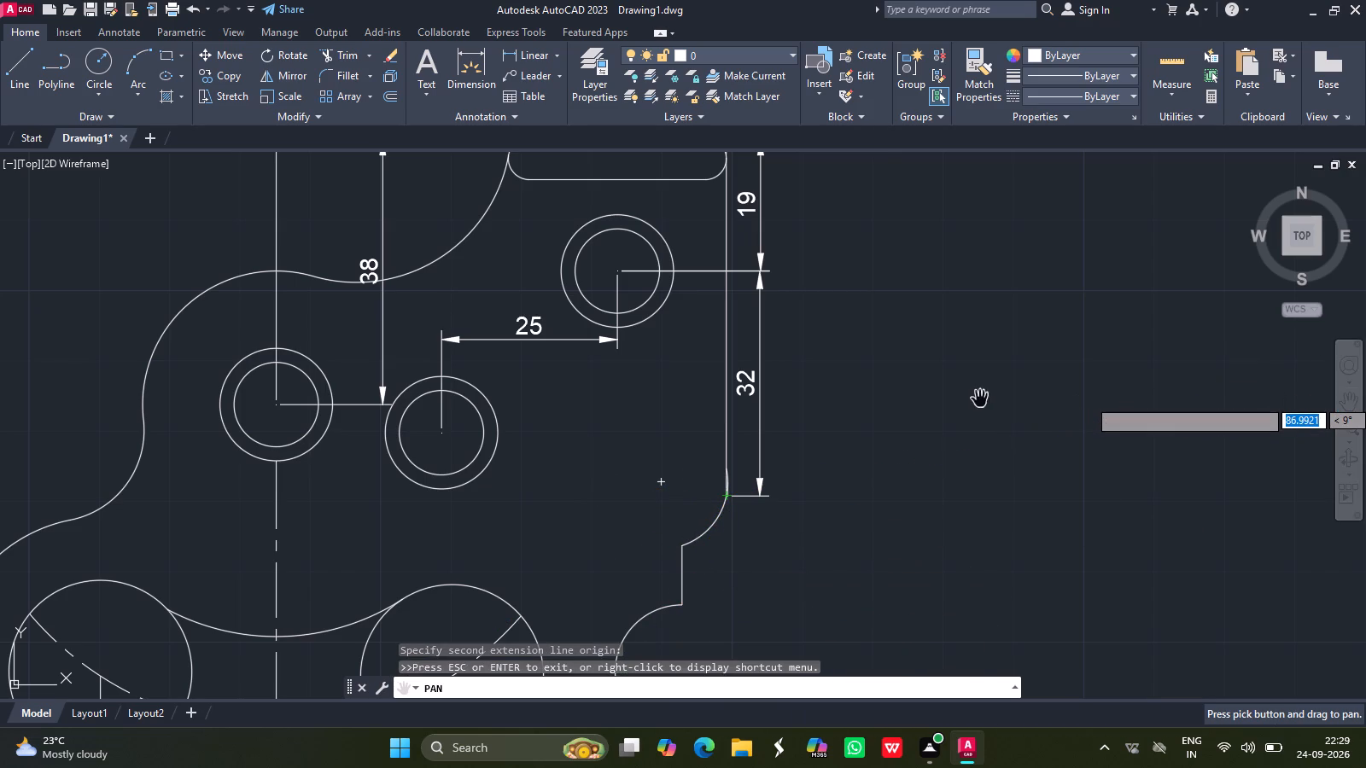
{"action": "left_click_drag", "start_coordinate": [632, 405], "coordinate": [588, 227]}
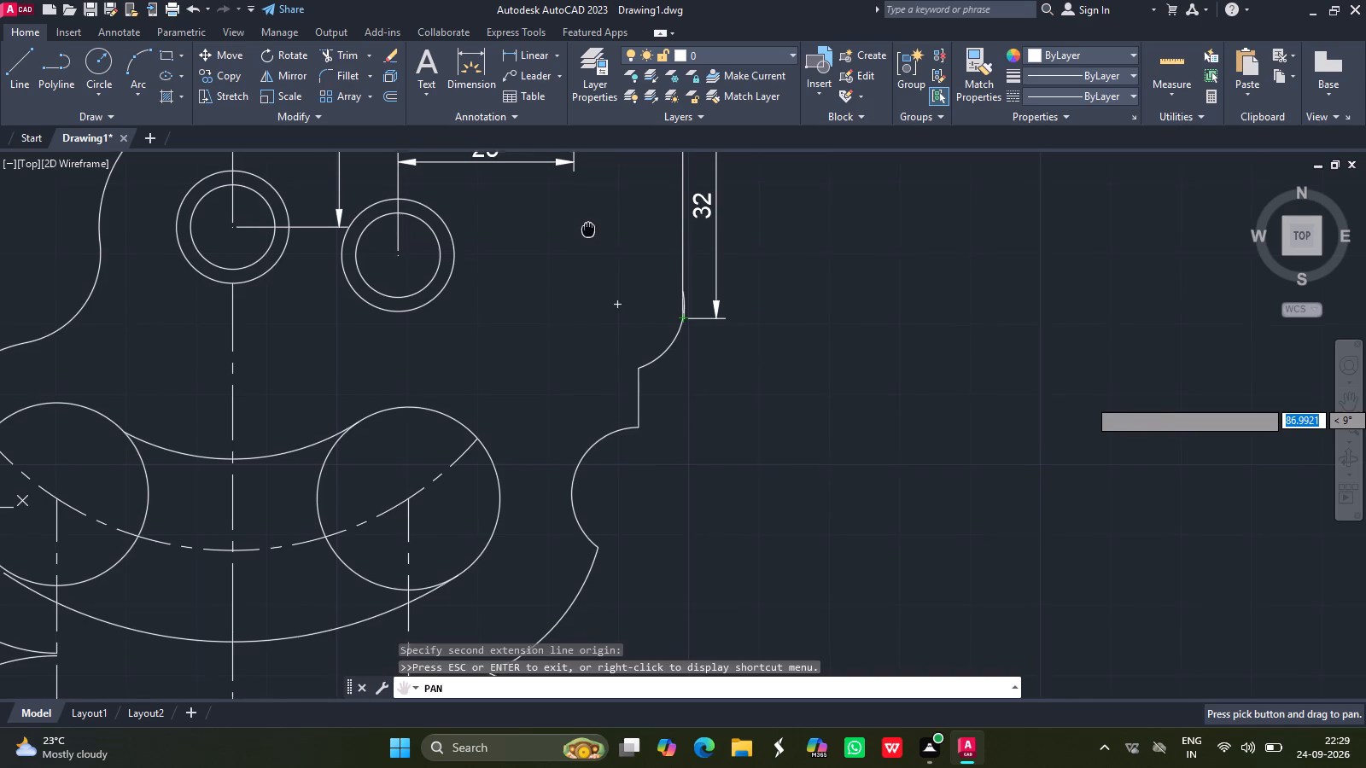
{"action": "left_click_drag", "start_coordinate": [588, 227], "coordinate": [593, 223]}
{"action": "key", "text": "Escape"}
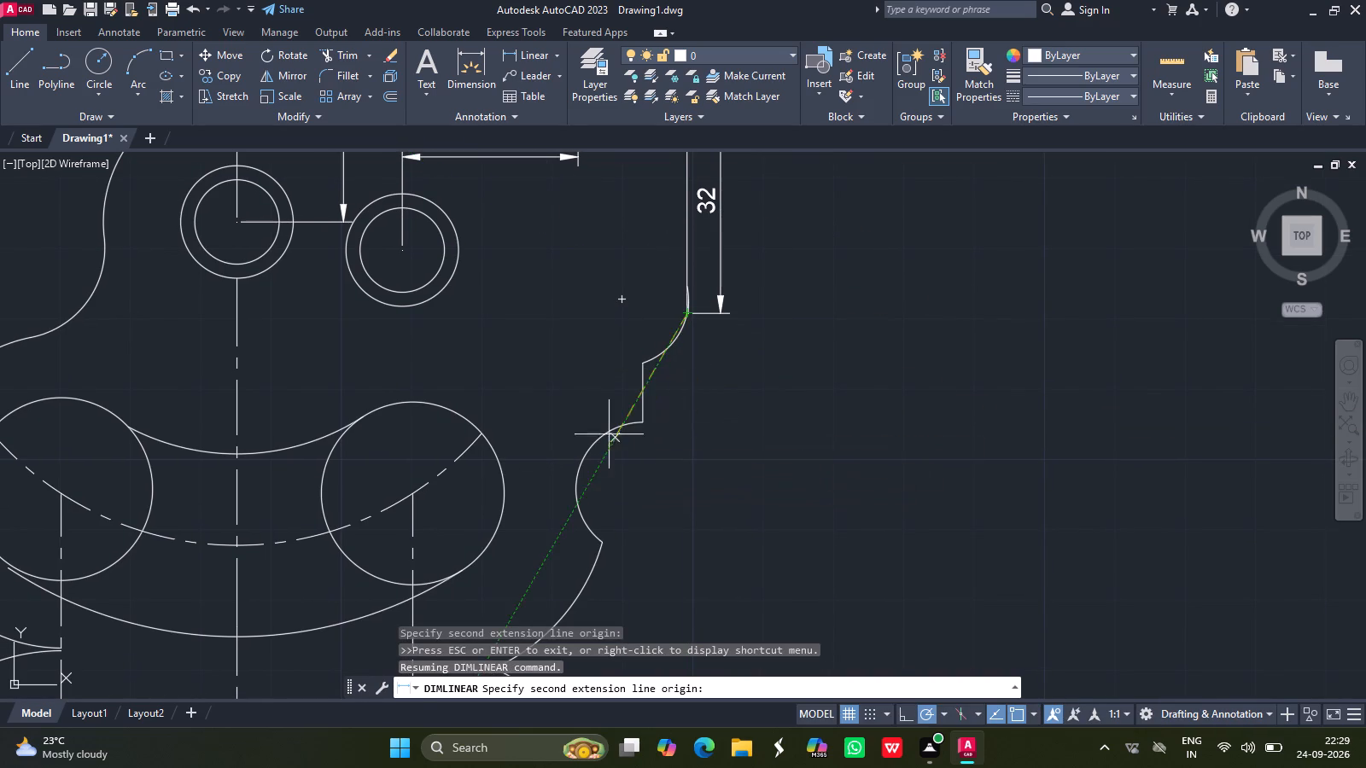
{"action": "left_click_drag", "start_coordinate": [644, 489], "coordinate": [683, 483]}
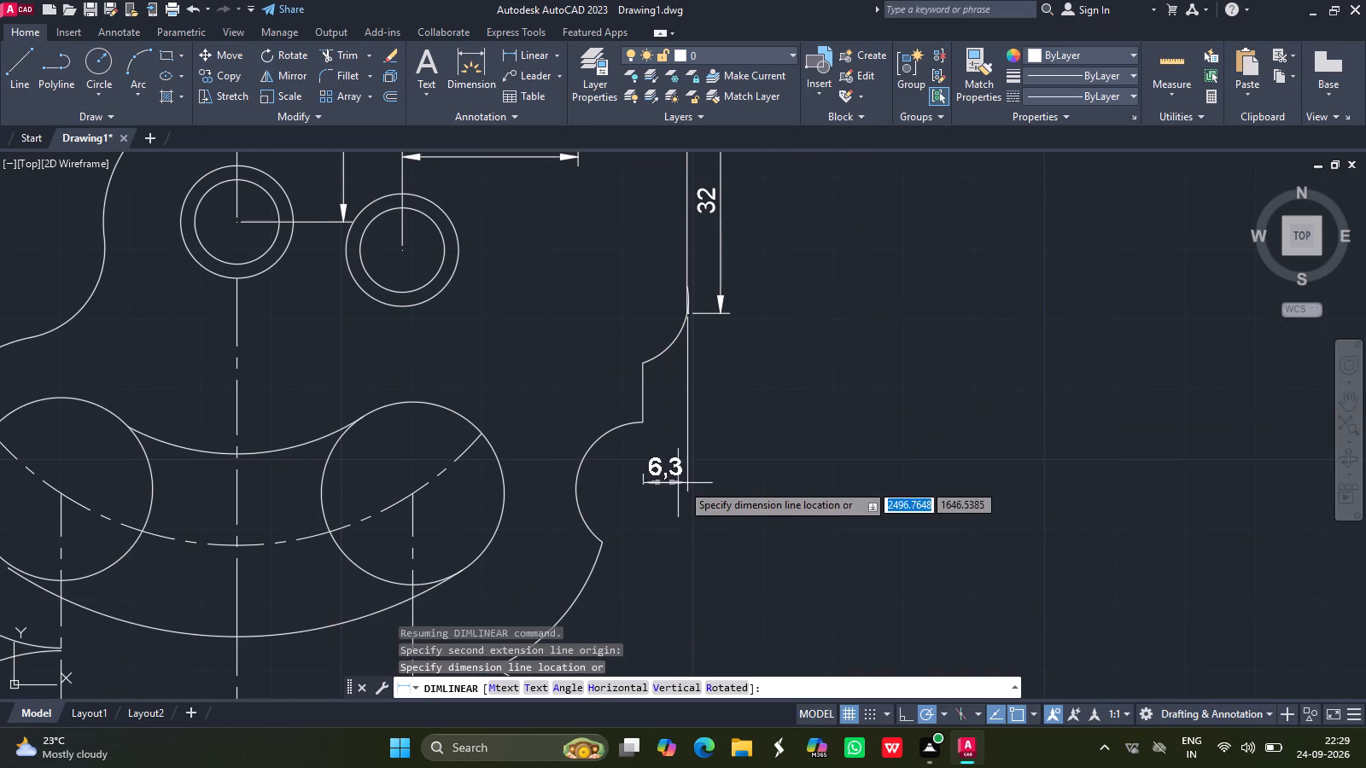
{"action": "left_click_drag", "start_coordinate": [683, 483], "coordinate": [716, 480]}
{"action": "left_click", "coordinate": [716, 480]}
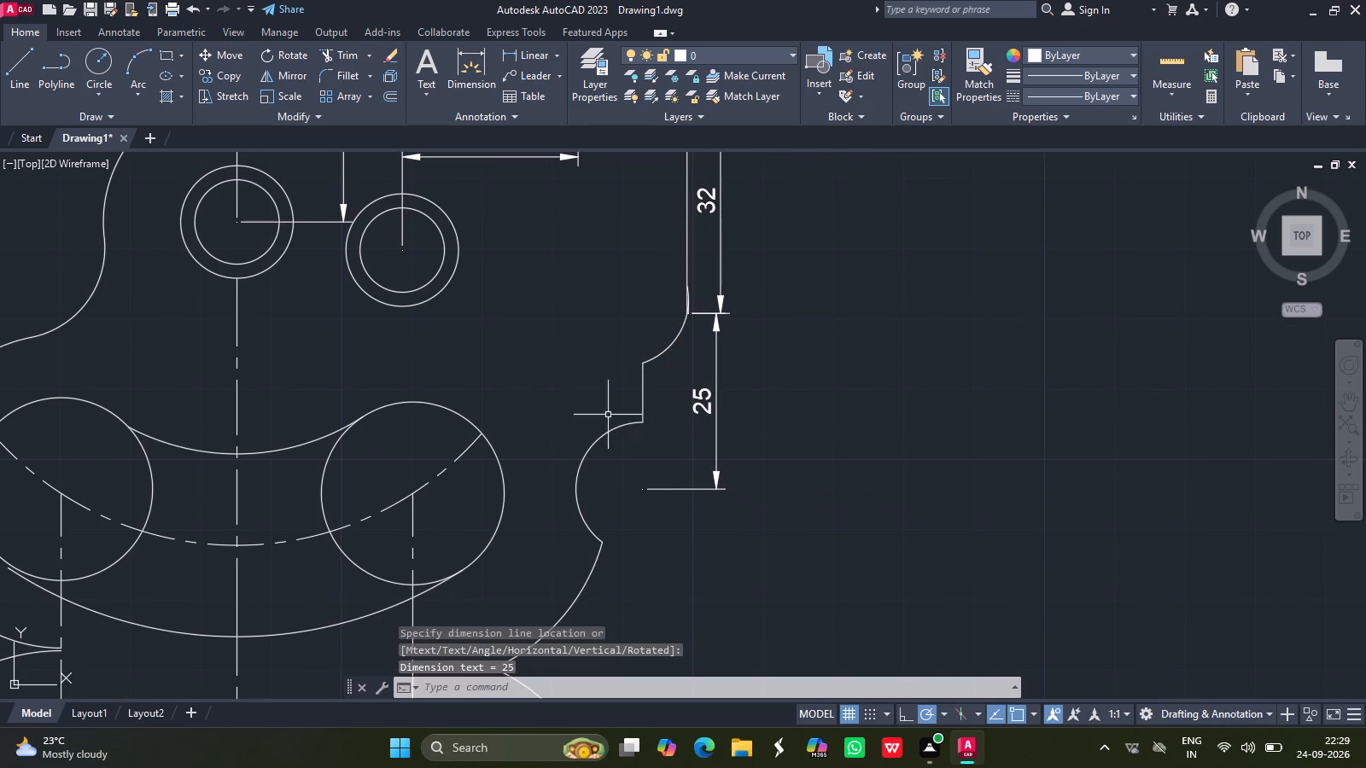
Dimension the vertical distance from the right-side concave arc's centre down to the right end of the horizontal centre line, outside the profile.
{"action": "left_click", "coordinate": [1347, 399]}
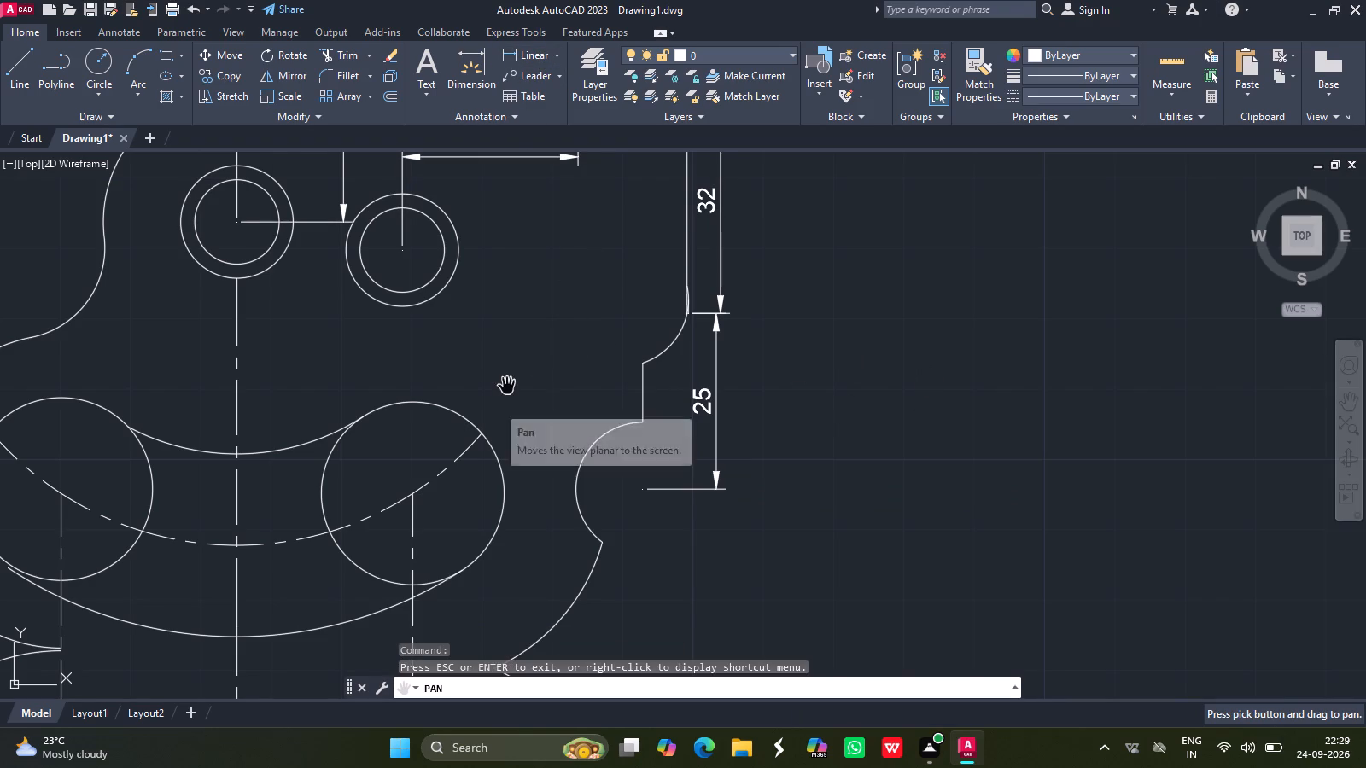
{"action": "left_click_drag", "start_coordinate": [507, 387], "coordinate": [478, 154]}
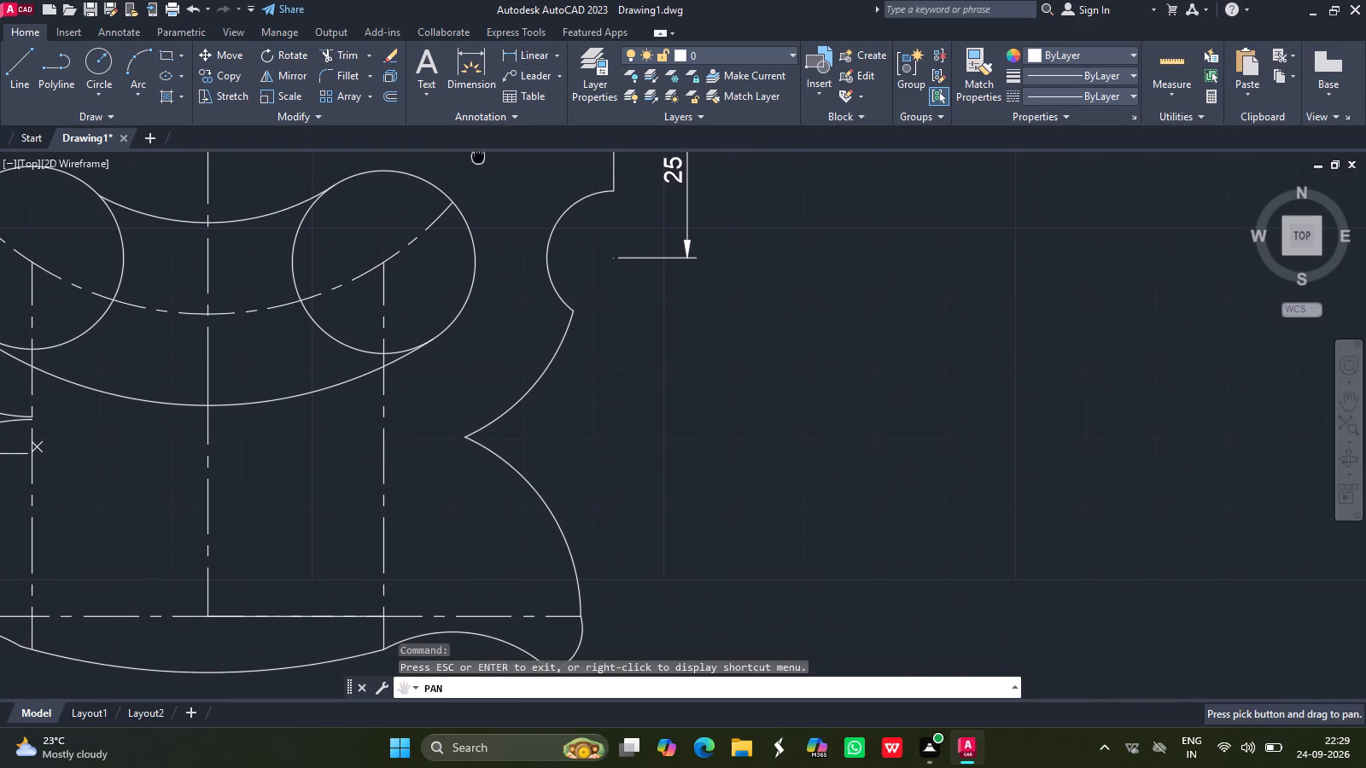
{"action": "key", "text": "Escape"}
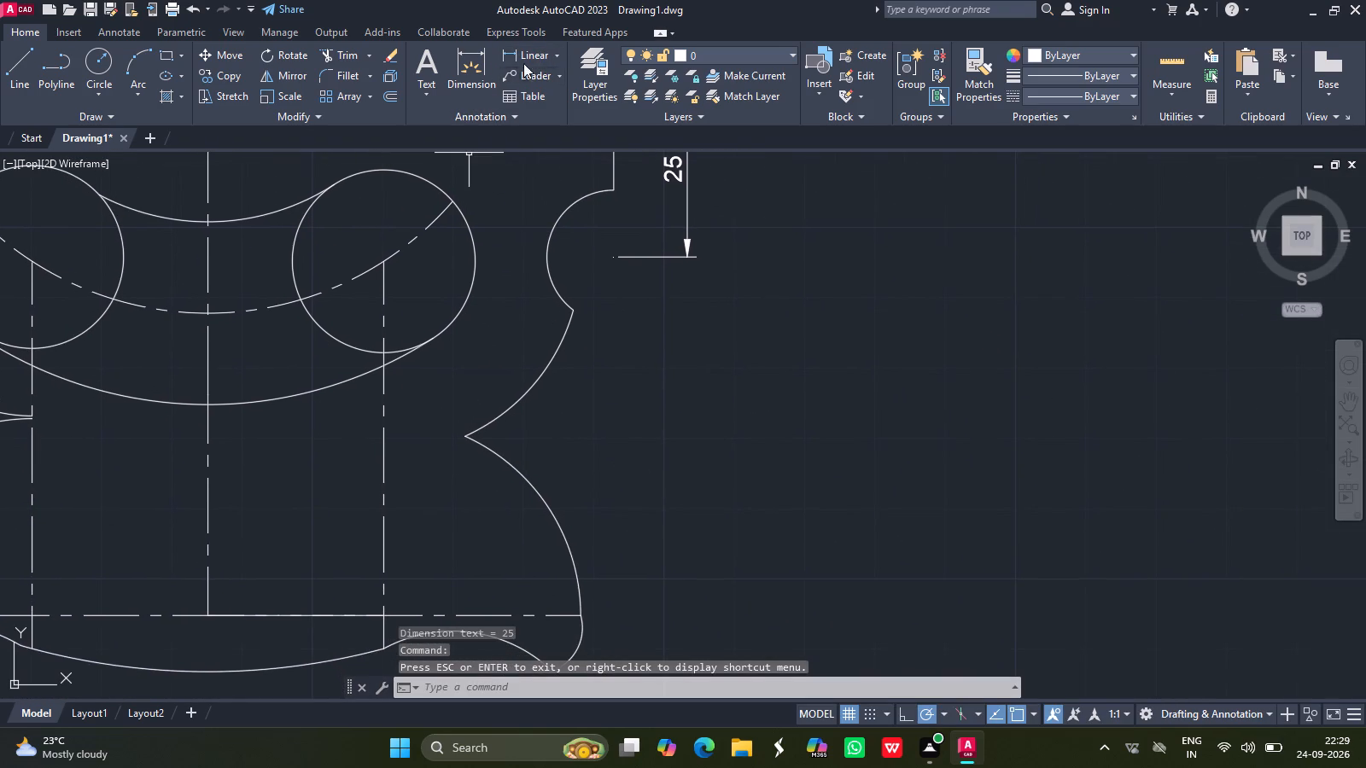
{"action": "left_click", "coordinate": [528, 59]}
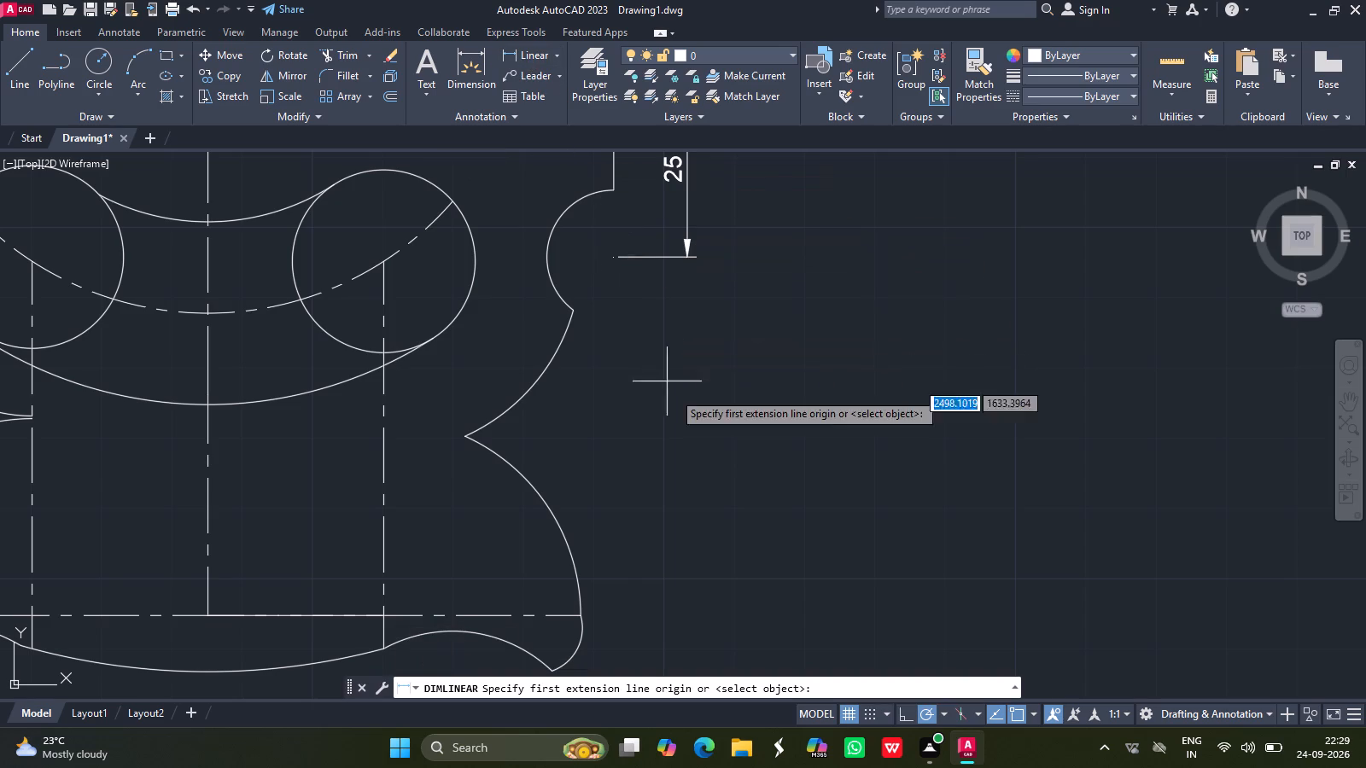
{"action": "left_click", "coordinate": [616, 258]}
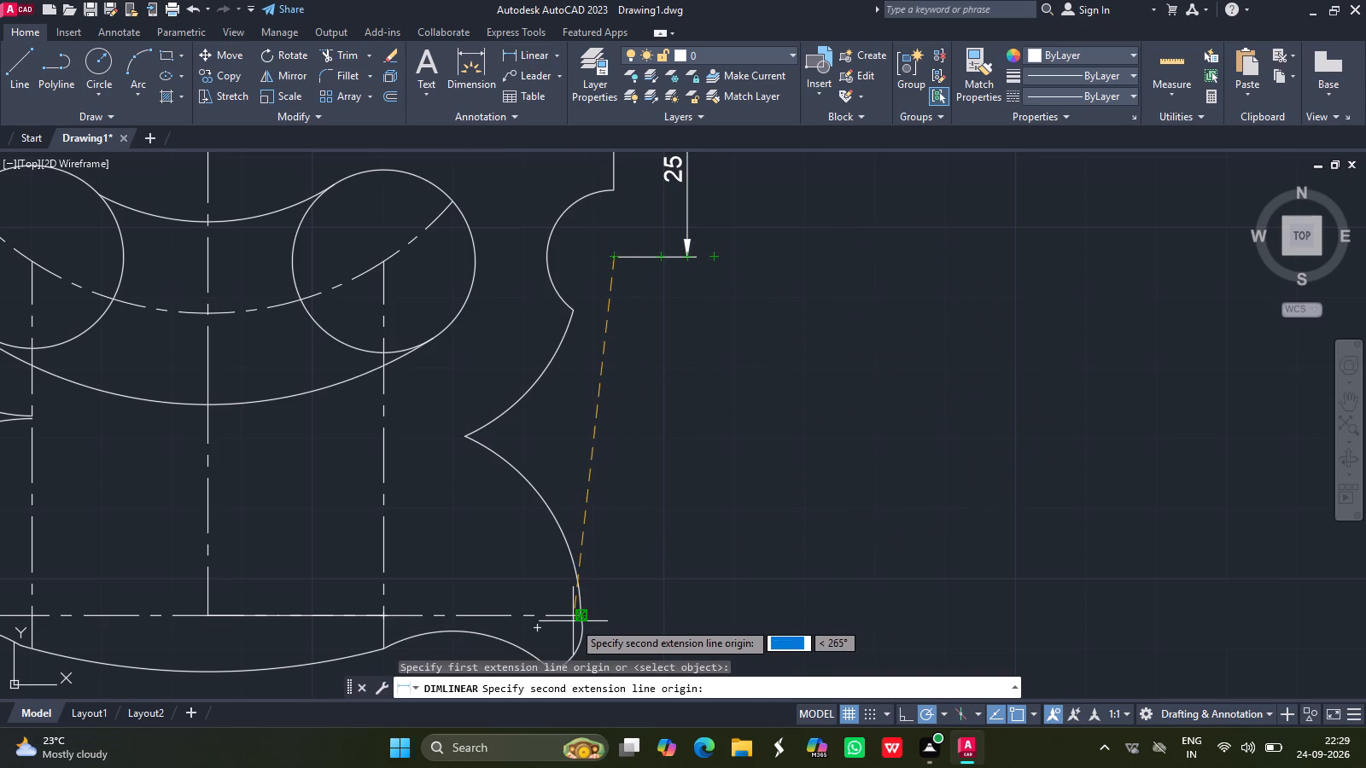
{"action": "left_click_drag", "start_coordinate": [581, 617], "coordinate": [689, 586]}
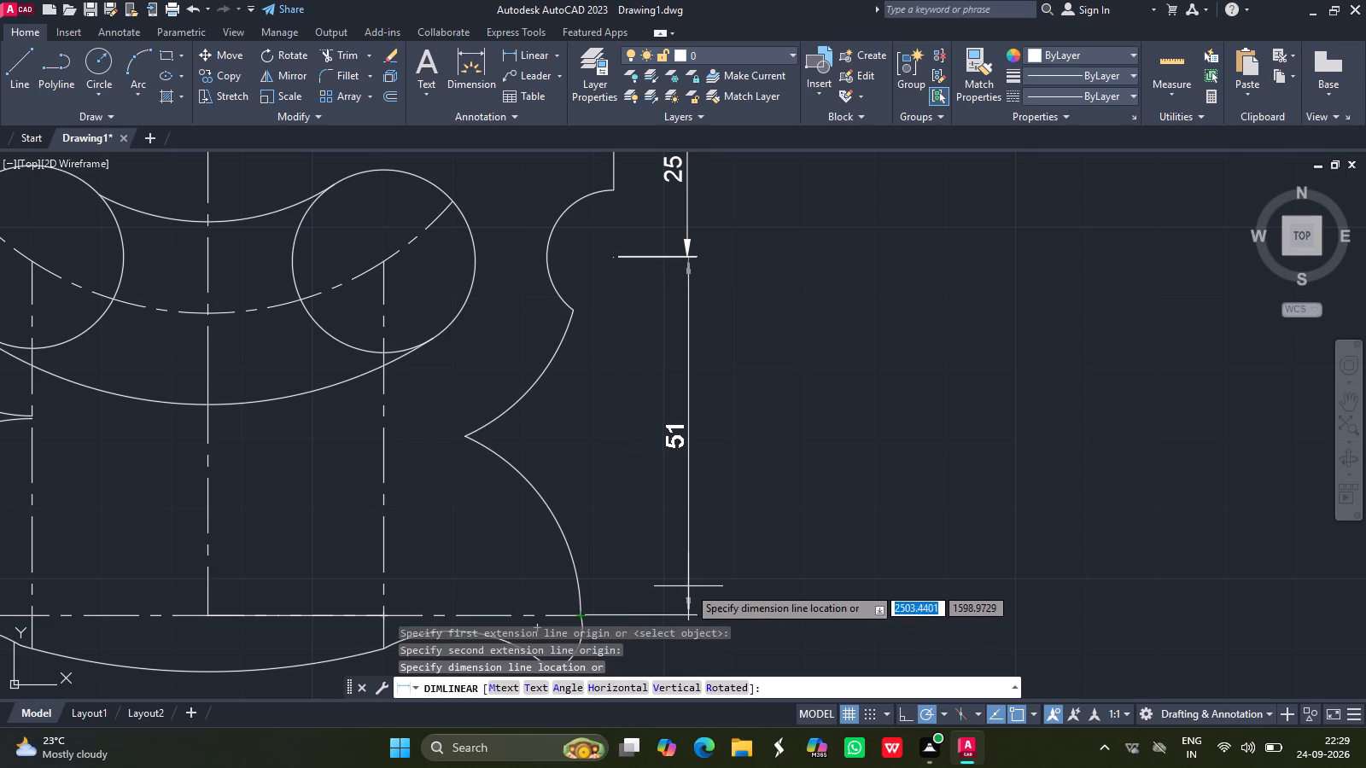
{"action": "left_click_drag", "start_coordinate": [689, 586], "coordinate": [680, 582]}
{"action": "left_click", "coordinate": [680, 582]}
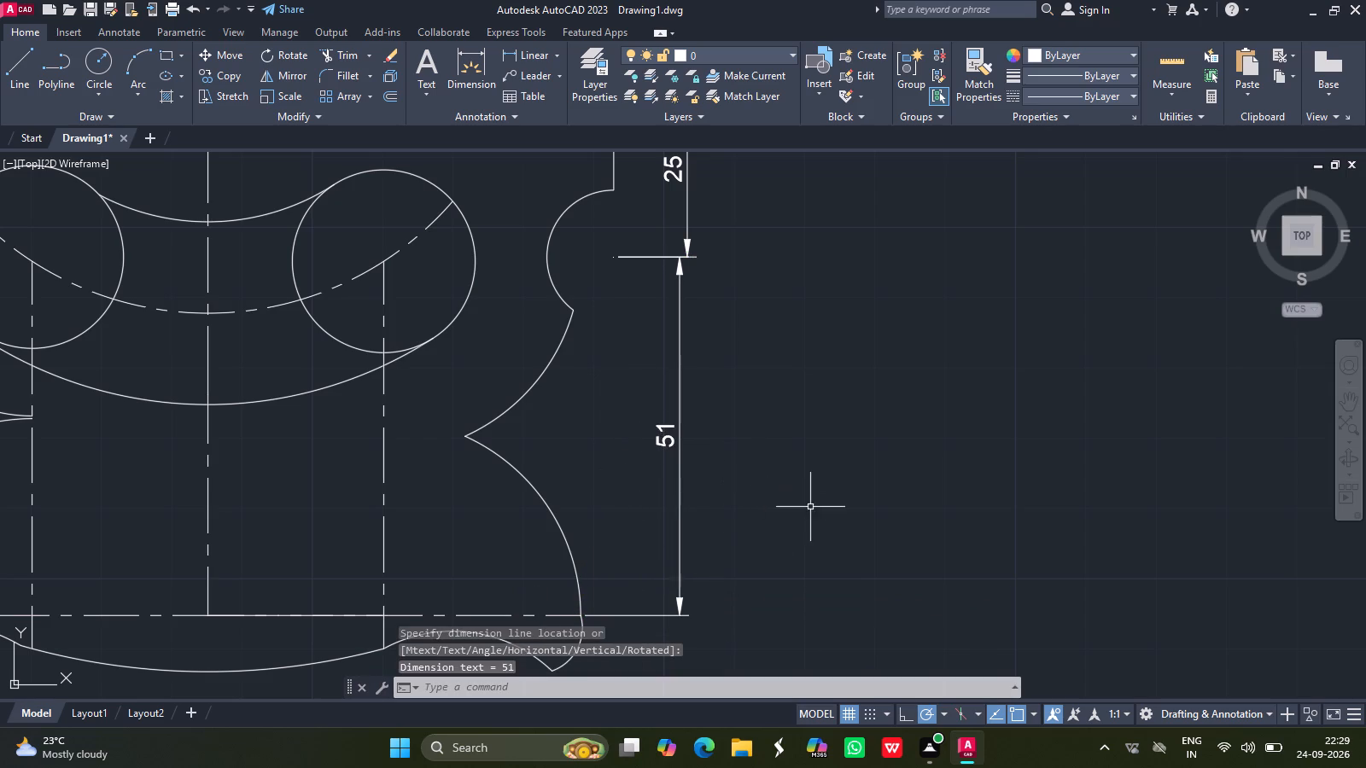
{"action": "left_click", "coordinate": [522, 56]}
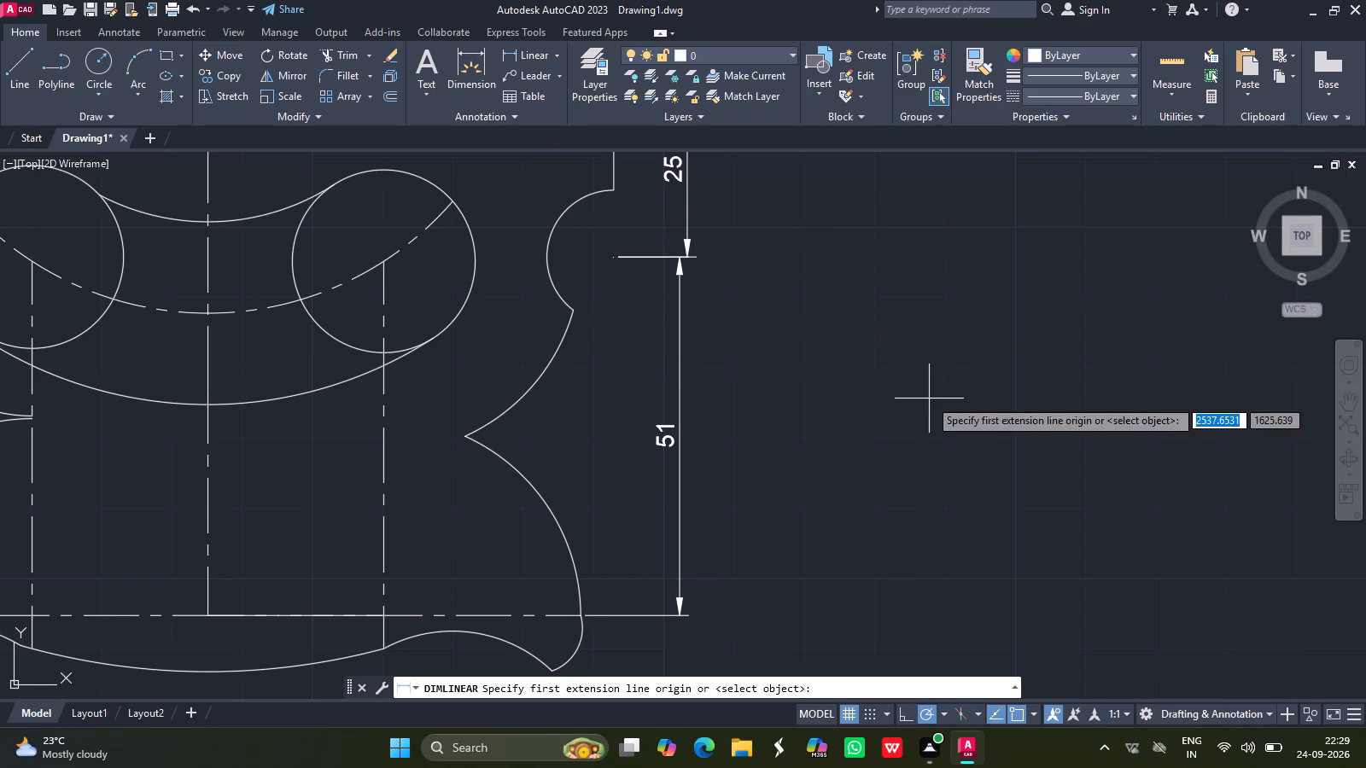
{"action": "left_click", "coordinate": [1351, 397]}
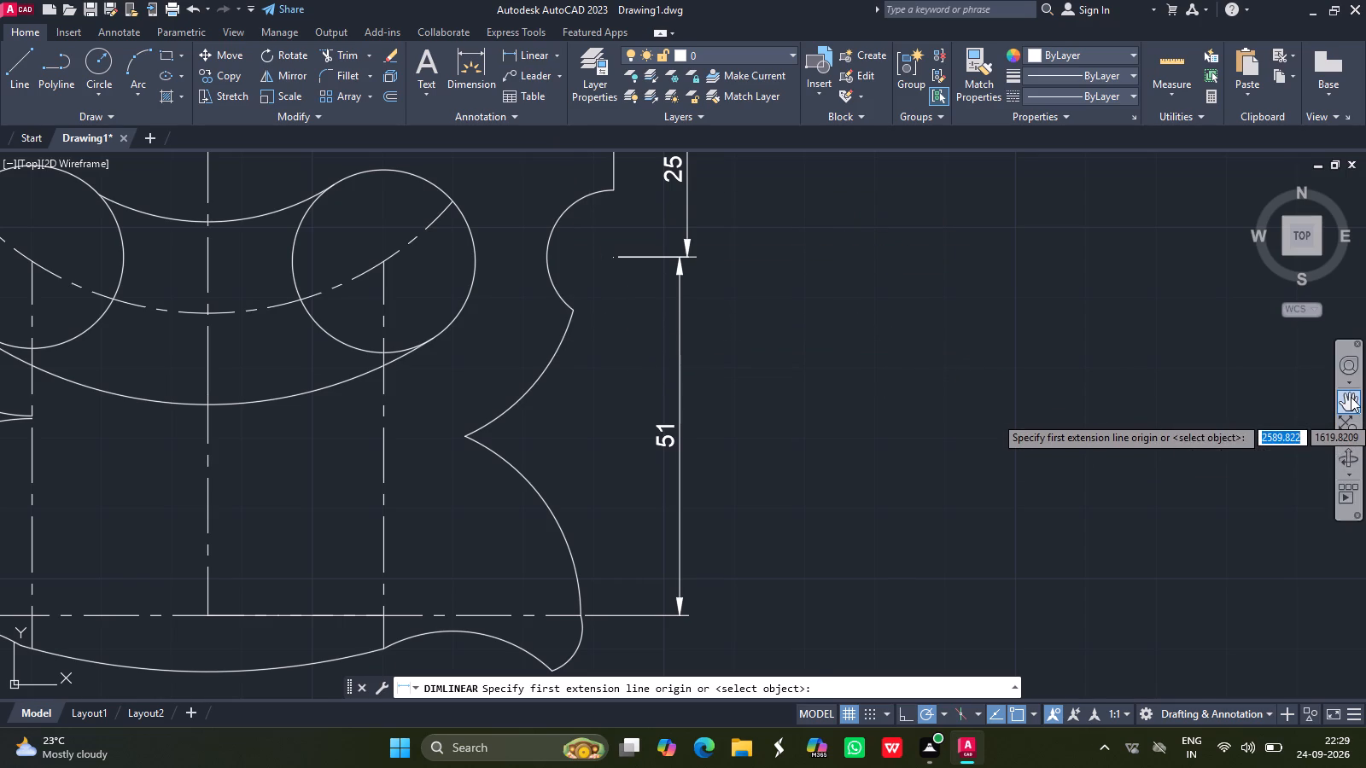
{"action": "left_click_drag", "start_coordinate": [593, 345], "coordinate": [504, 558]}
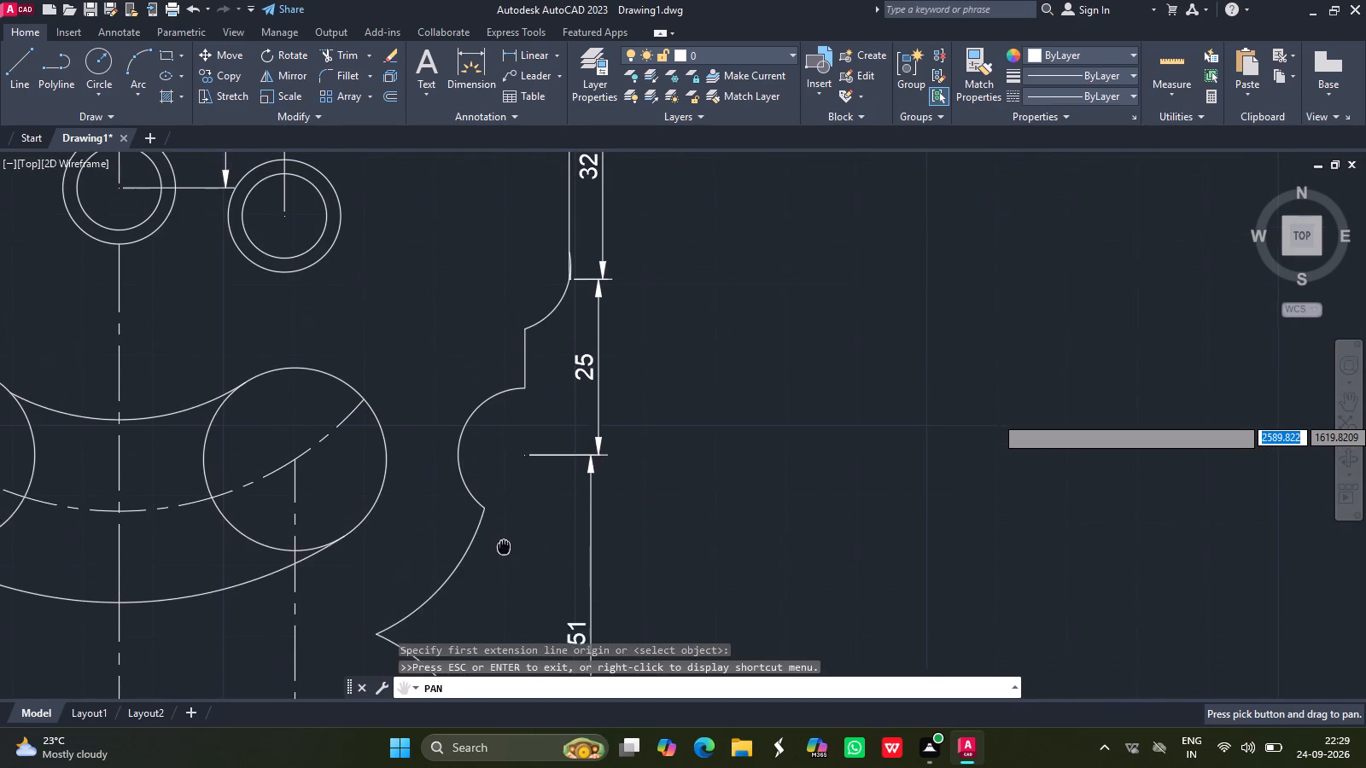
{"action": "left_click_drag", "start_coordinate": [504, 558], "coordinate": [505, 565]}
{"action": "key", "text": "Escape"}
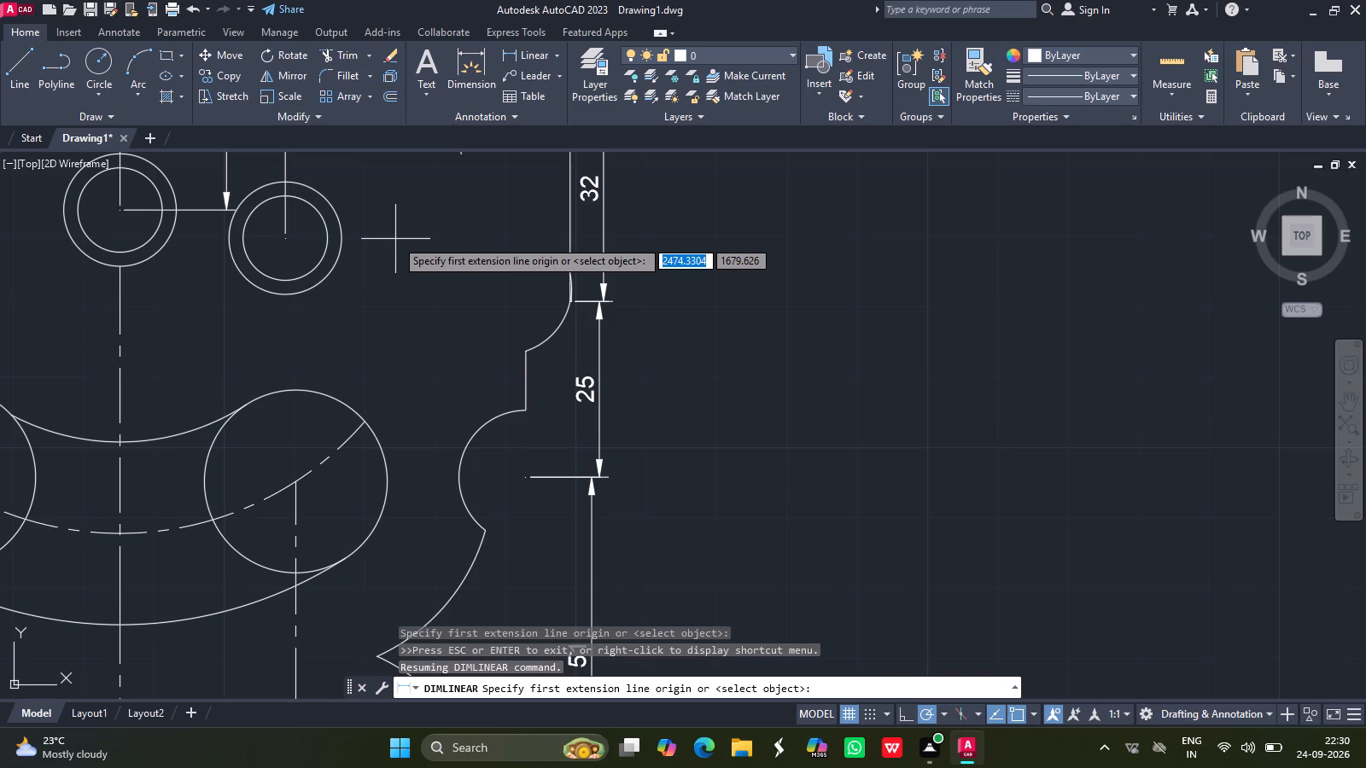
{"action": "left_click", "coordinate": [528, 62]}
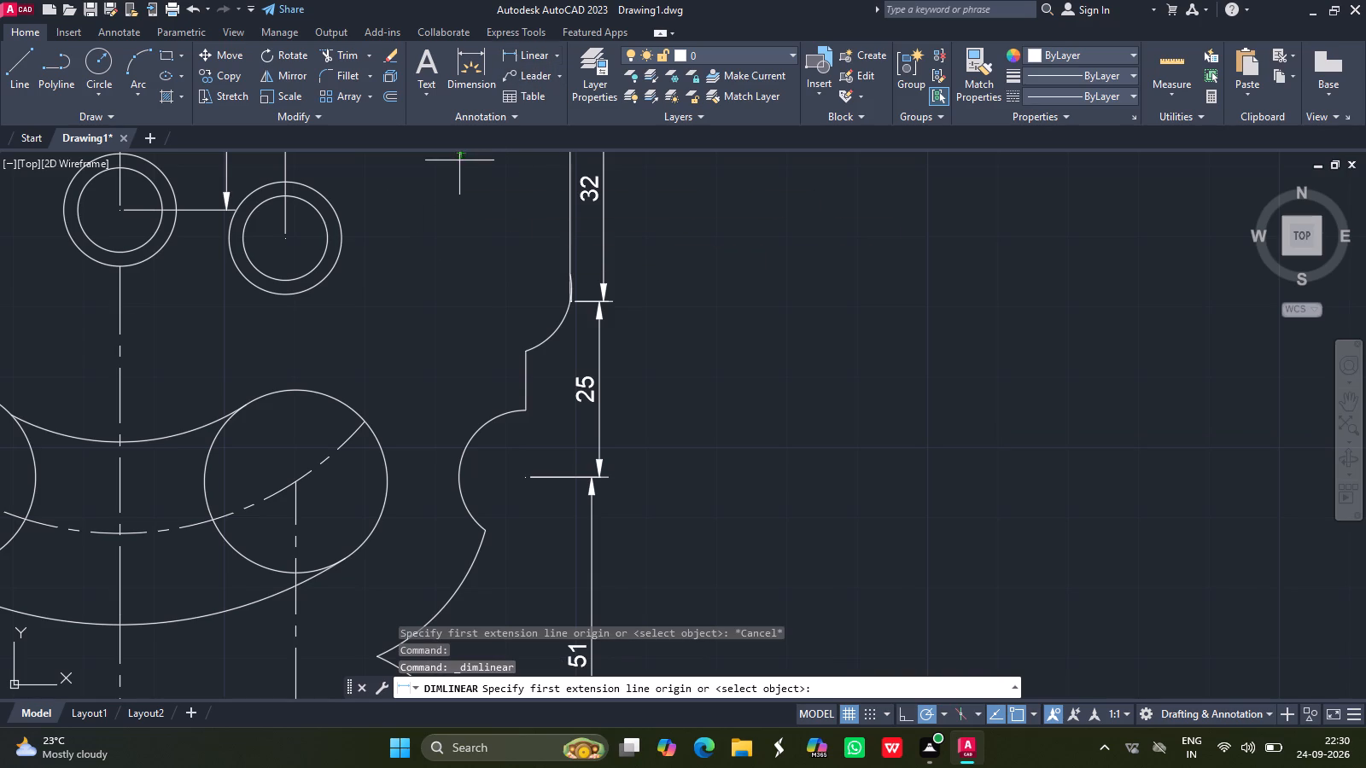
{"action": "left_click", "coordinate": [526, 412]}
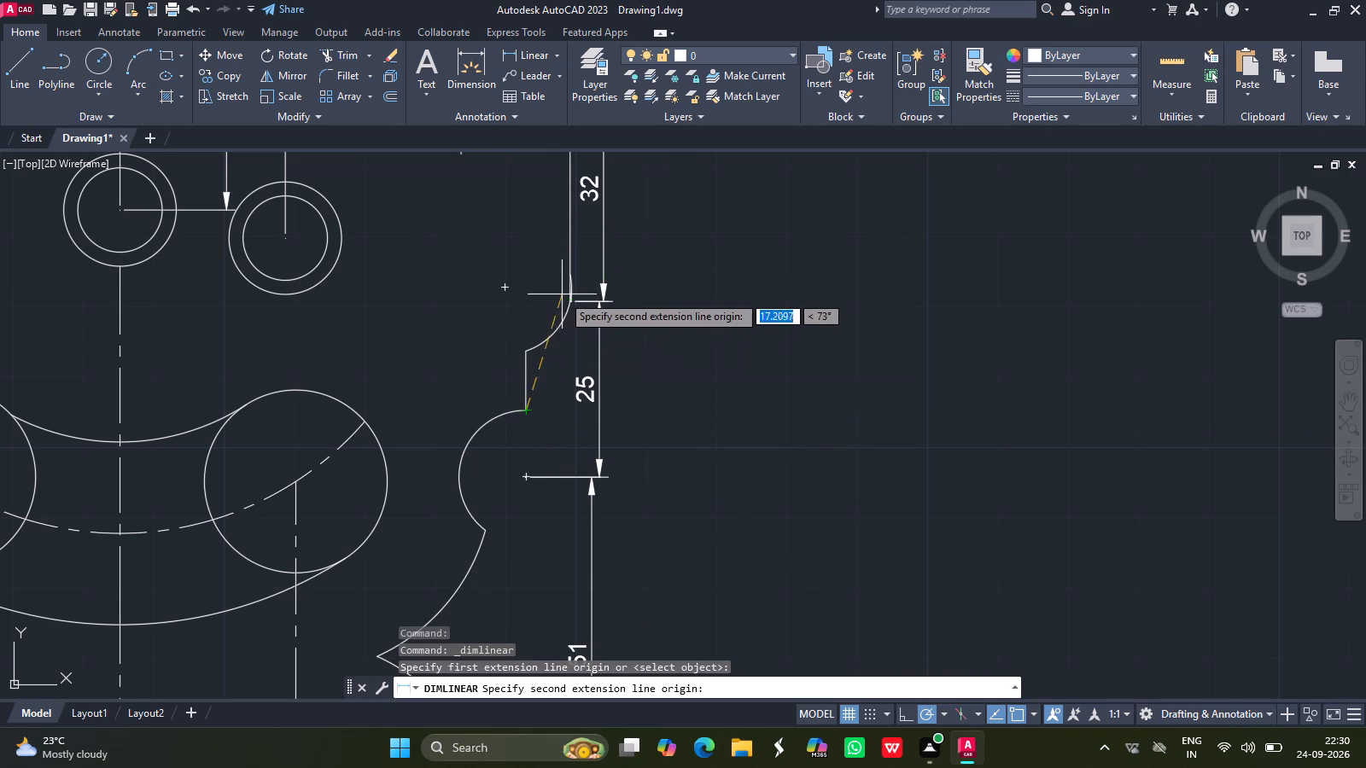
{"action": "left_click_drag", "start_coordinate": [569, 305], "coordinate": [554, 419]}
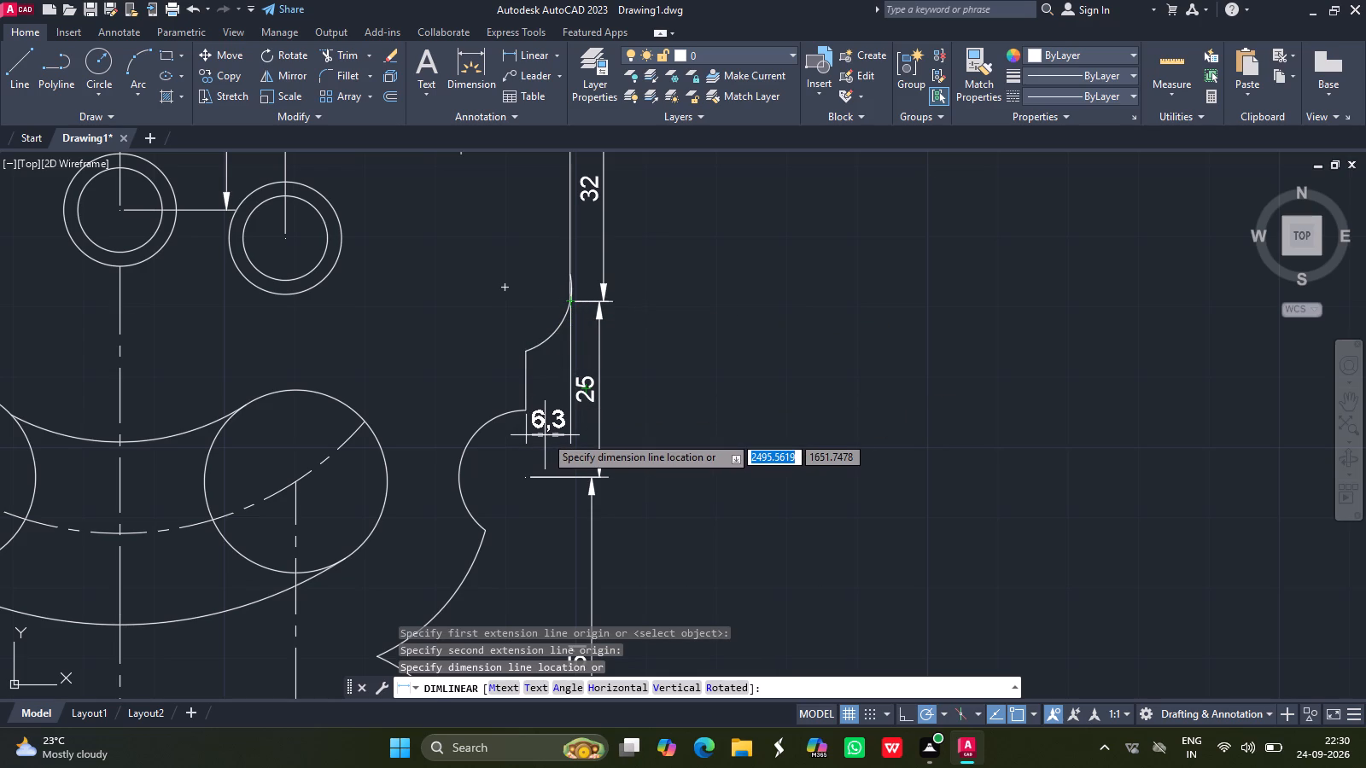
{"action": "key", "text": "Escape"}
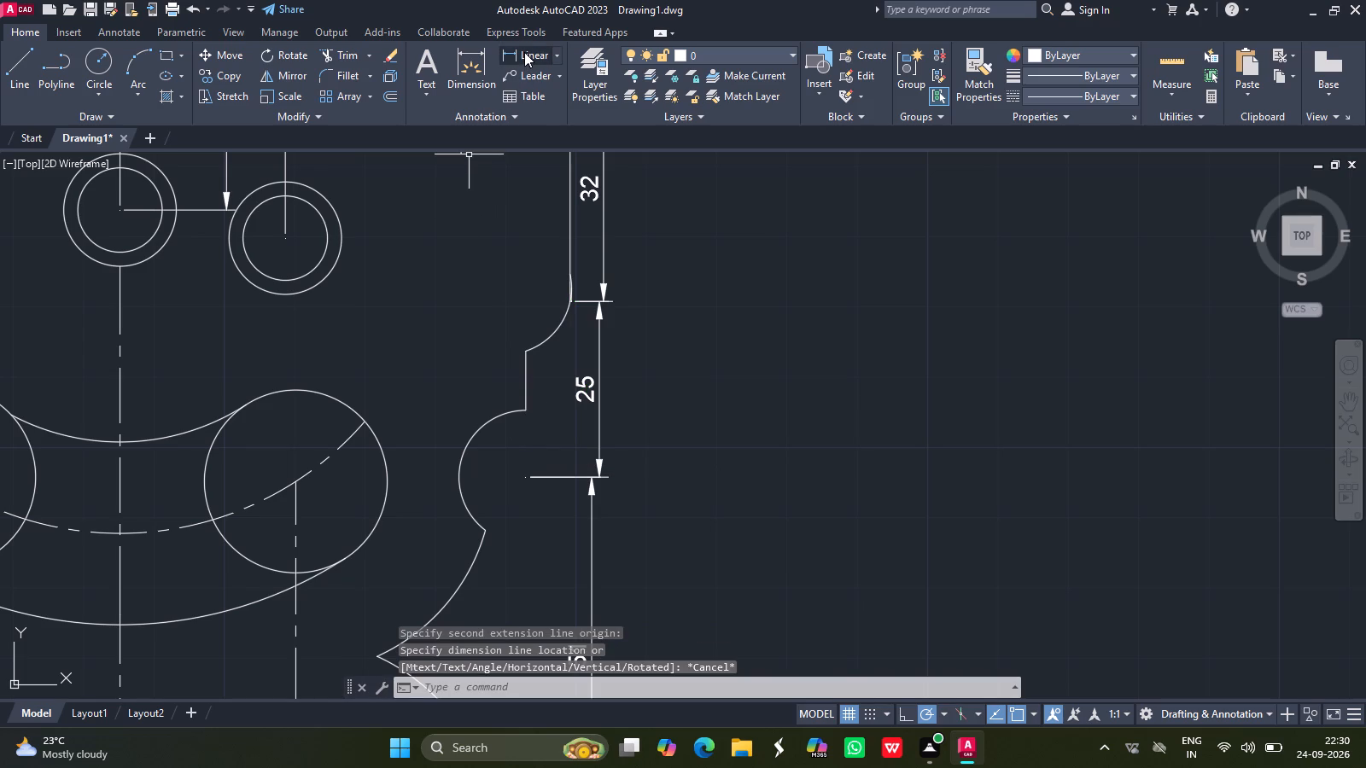
Dimension the horizontal offset from the right-side concave arc's upper end to the straight right edge's lower end, just below the notch.
{"action": "left_click", "coordinate": [524, 52]}
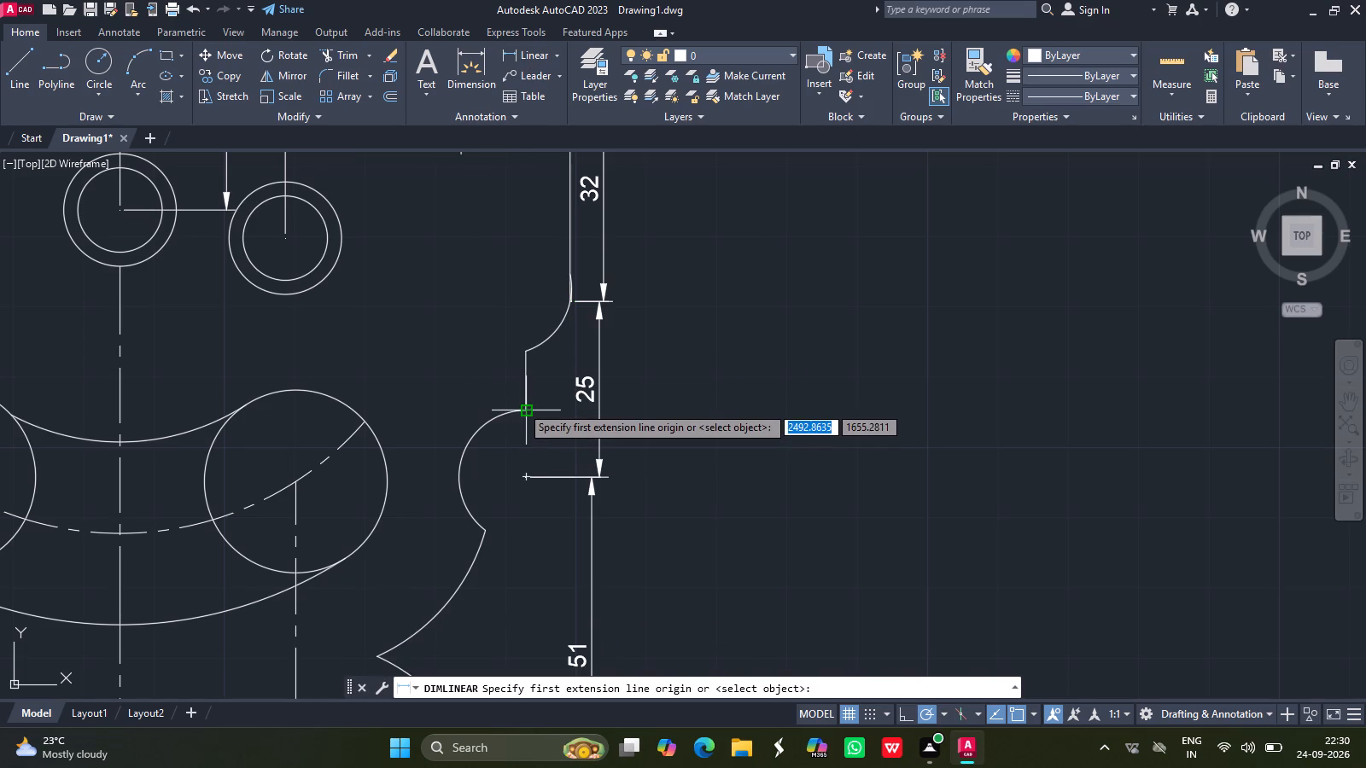
{"action": "left_click", "coordinate": [521, 405]}
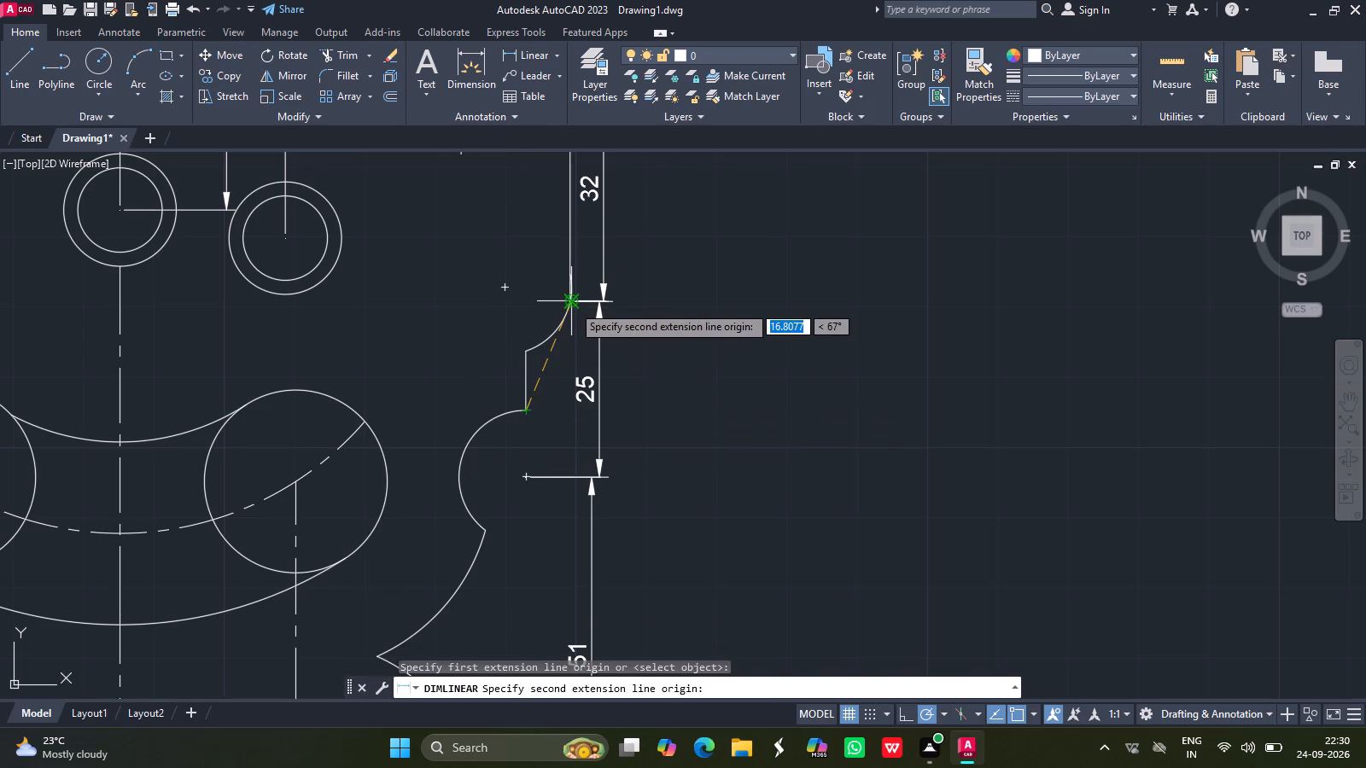
{"action": "left_click_drag", "start_coordinate": [572, 305], "coordinate": [553, 422]}
{"action": "left_click", "coordinate": [553, 422]}
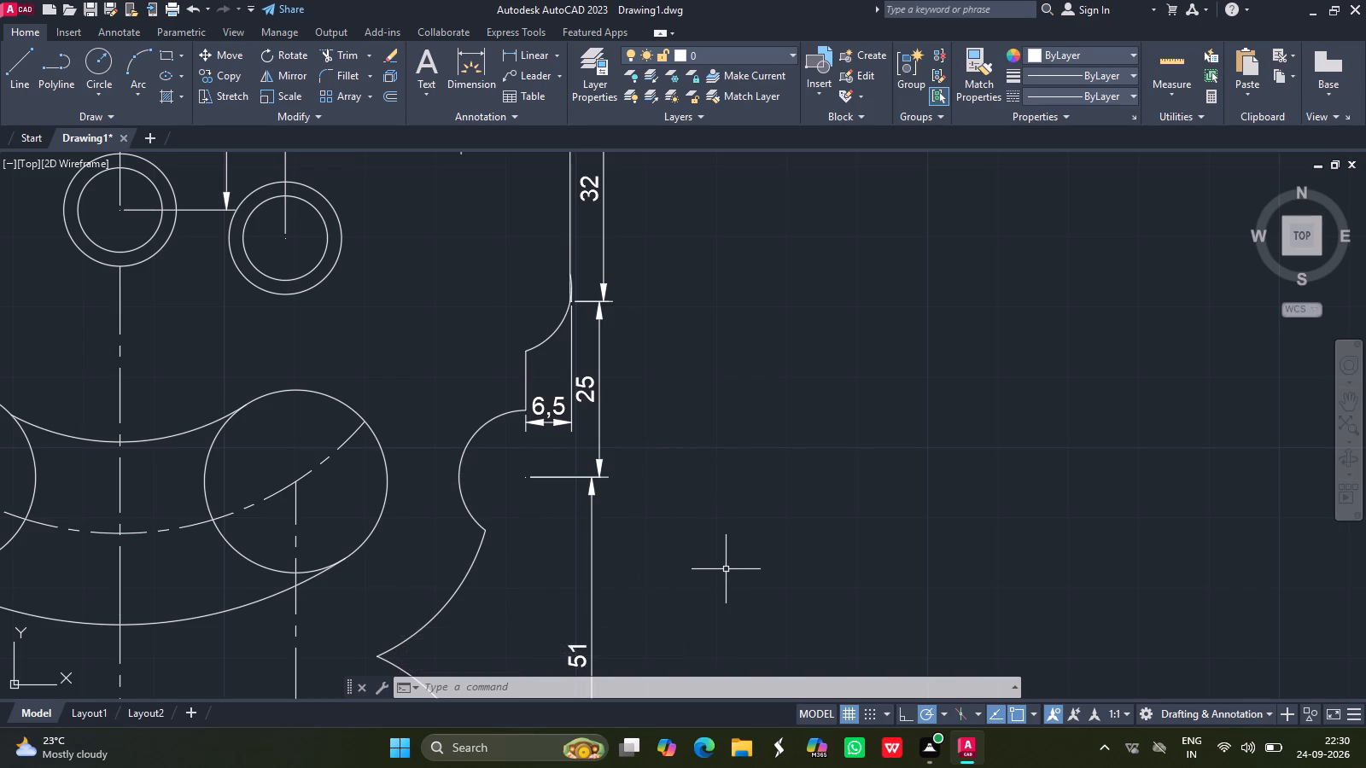
Dimension the horizontal distance from the left vertical centre line to the middle one along the lower centre line, placed below the profile.
{"action": "left_click", "coordinate": [1346, 392]}
{"action": "left_click_drag", "start_coordinate": [349, 425], "coordinate": [660, 193]}
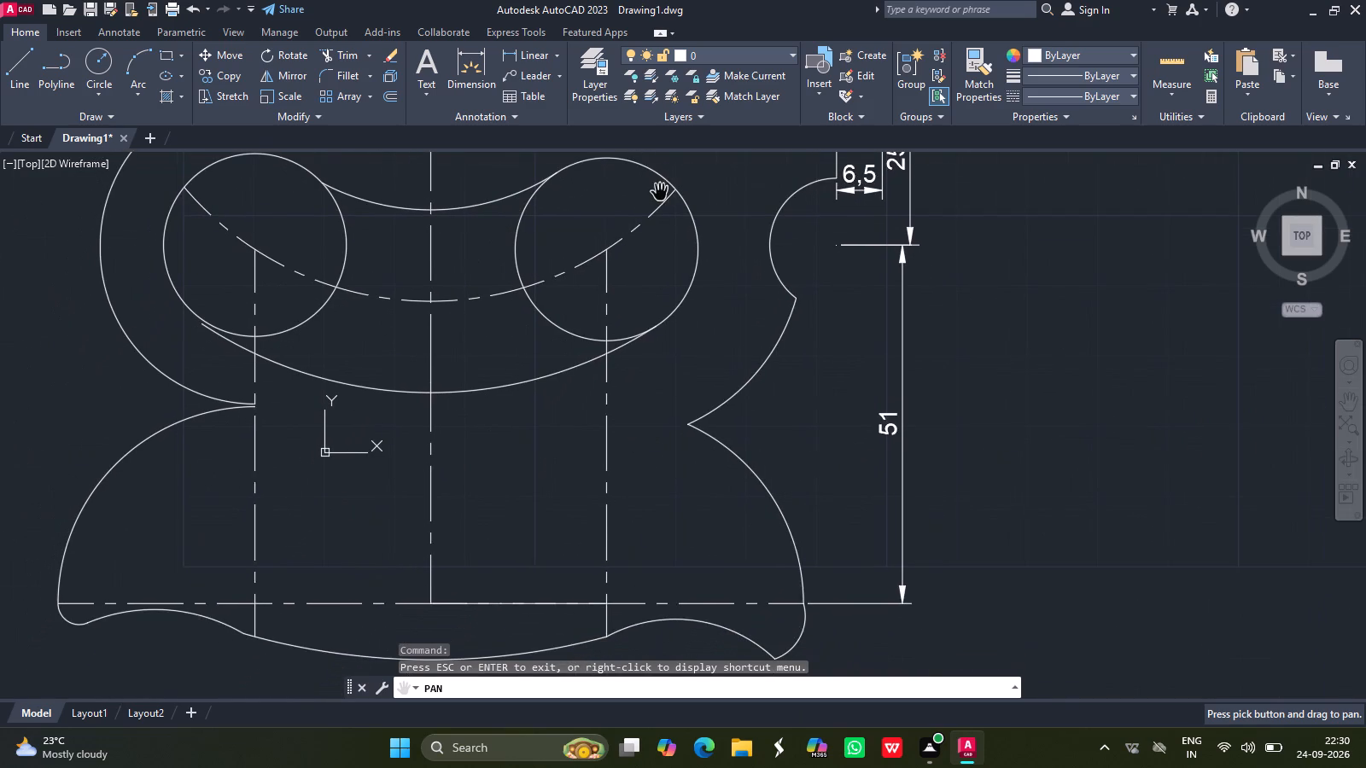
{"action": "left_click_drag", "start_coordinate": [575, 344], "coordinate": [612, 179]}
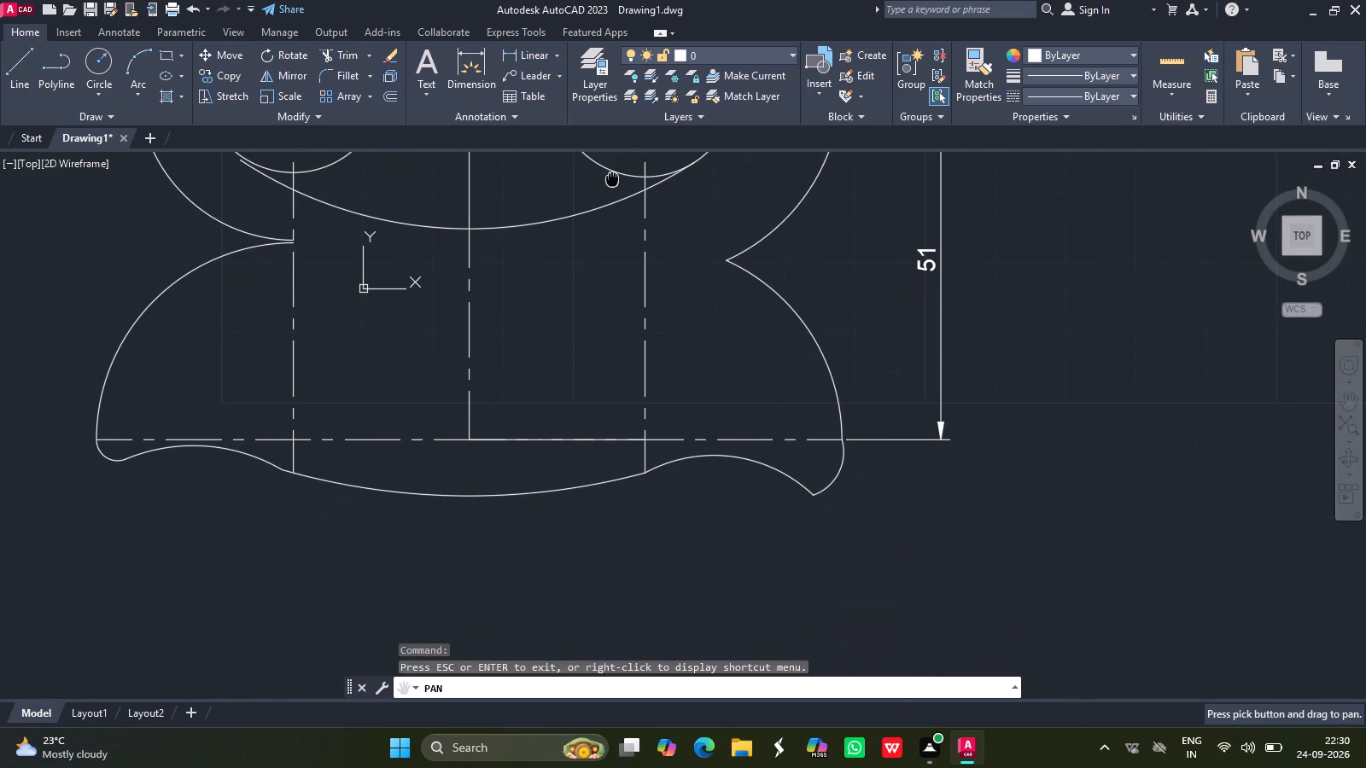
{"action": "key", "text": "Escape"}
{"action": "left_click", "coordinate": [527, 51]}
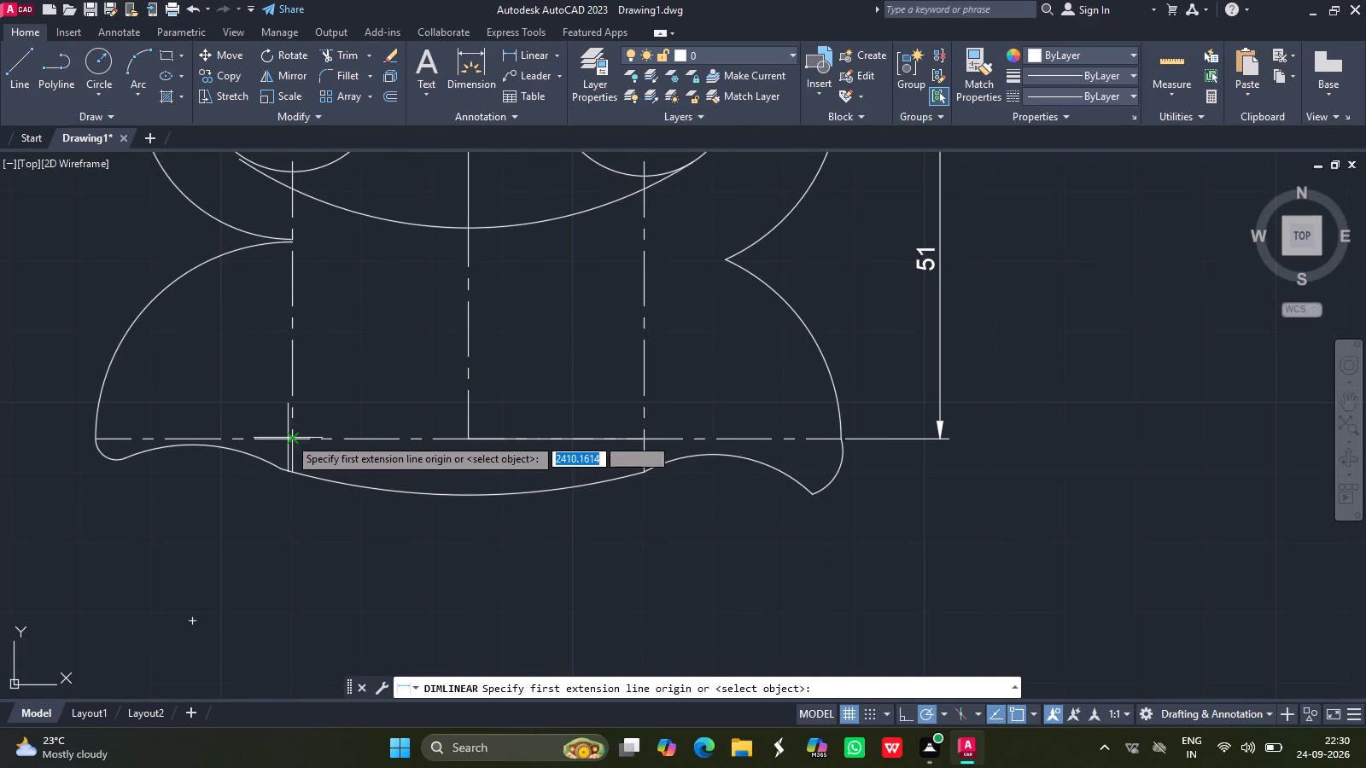
{"action": "left_click_drag", "start_coordinate": [294, 437], "coordinate": [466, 437]}
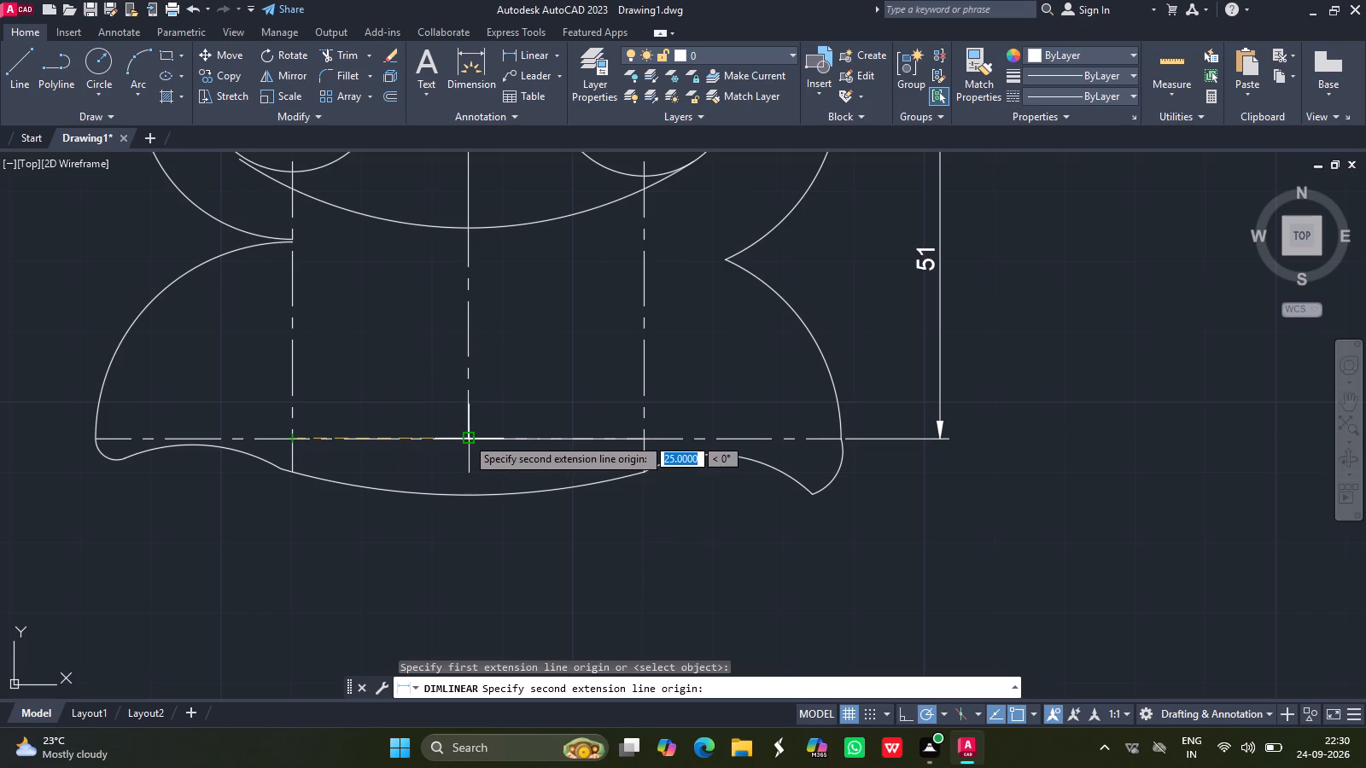
{"action": "left_click_drag", "start_coordinate": [466, 437], "coordinate": [467, 437]}
{"action": "left_click_drag", "start_coordinate": [467, 437], "coordinate": [451, 546]}
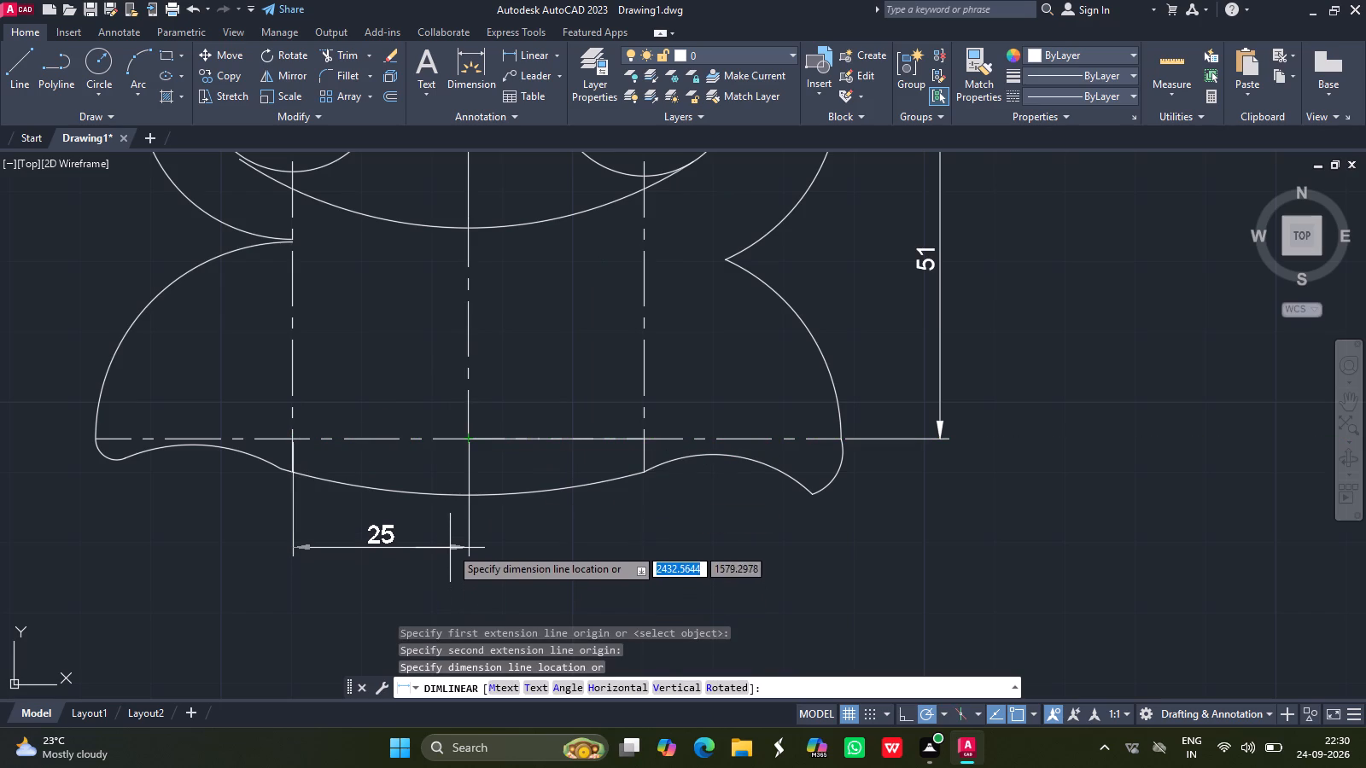
{"action": "left_click_drag", "start_coordinate": [451, 546], "coordinate": [451, 544]}
{"action": "left_click", "coordinate": [451, 544]}
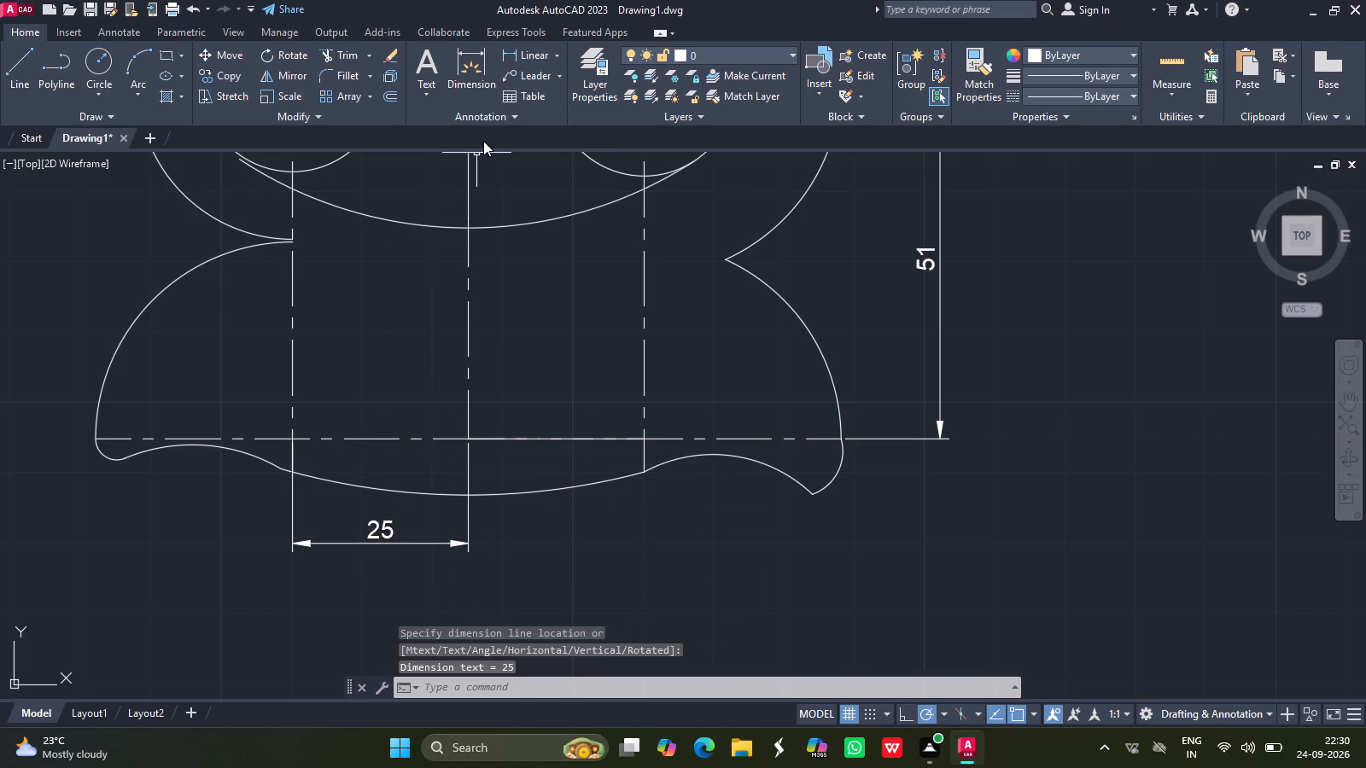
Dimension the horizontal distance from the middle vertical centre line to the right one, level with the neighbouring dimension below the profile.
{"action": "left_click", "coordinate": [520, 53]}
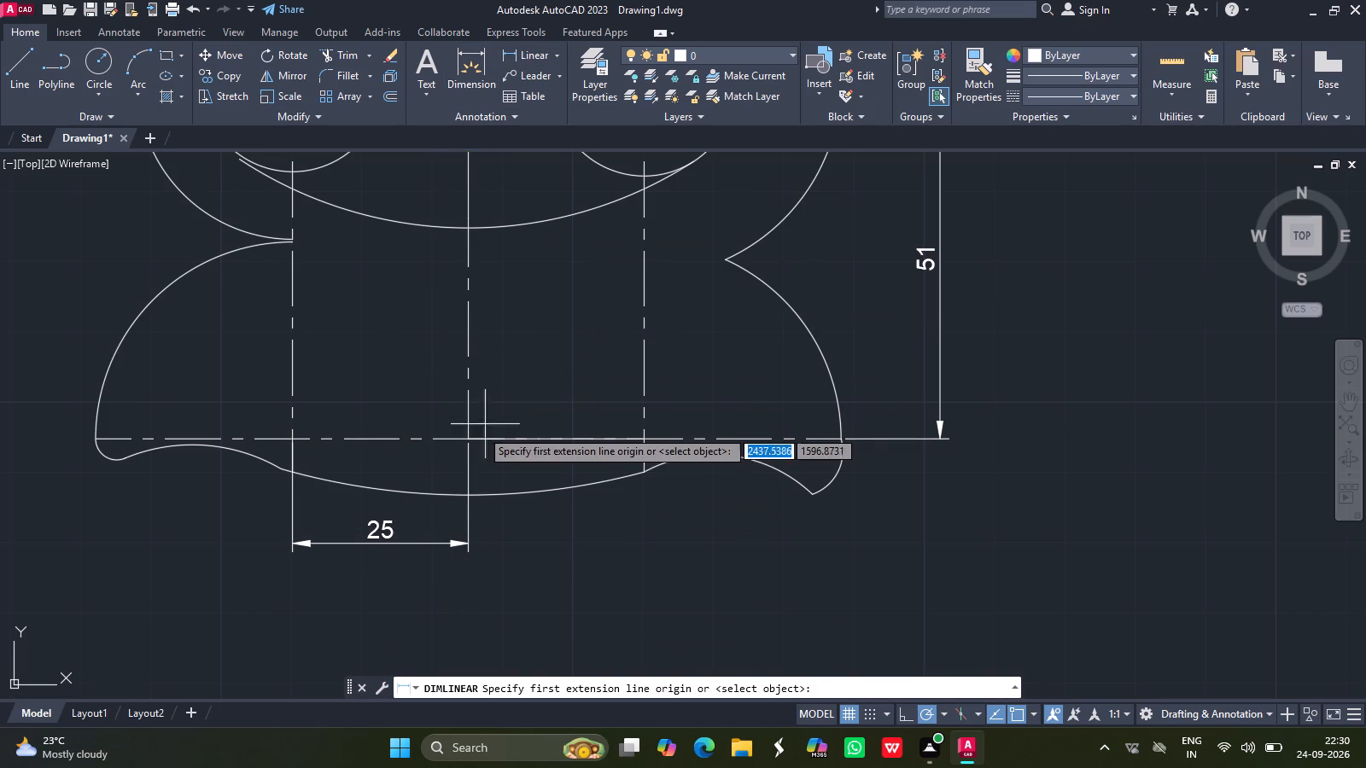
{"action": "left_click_drag", "start_coordinate": [466, 442], "coordinate": [631, 445]}
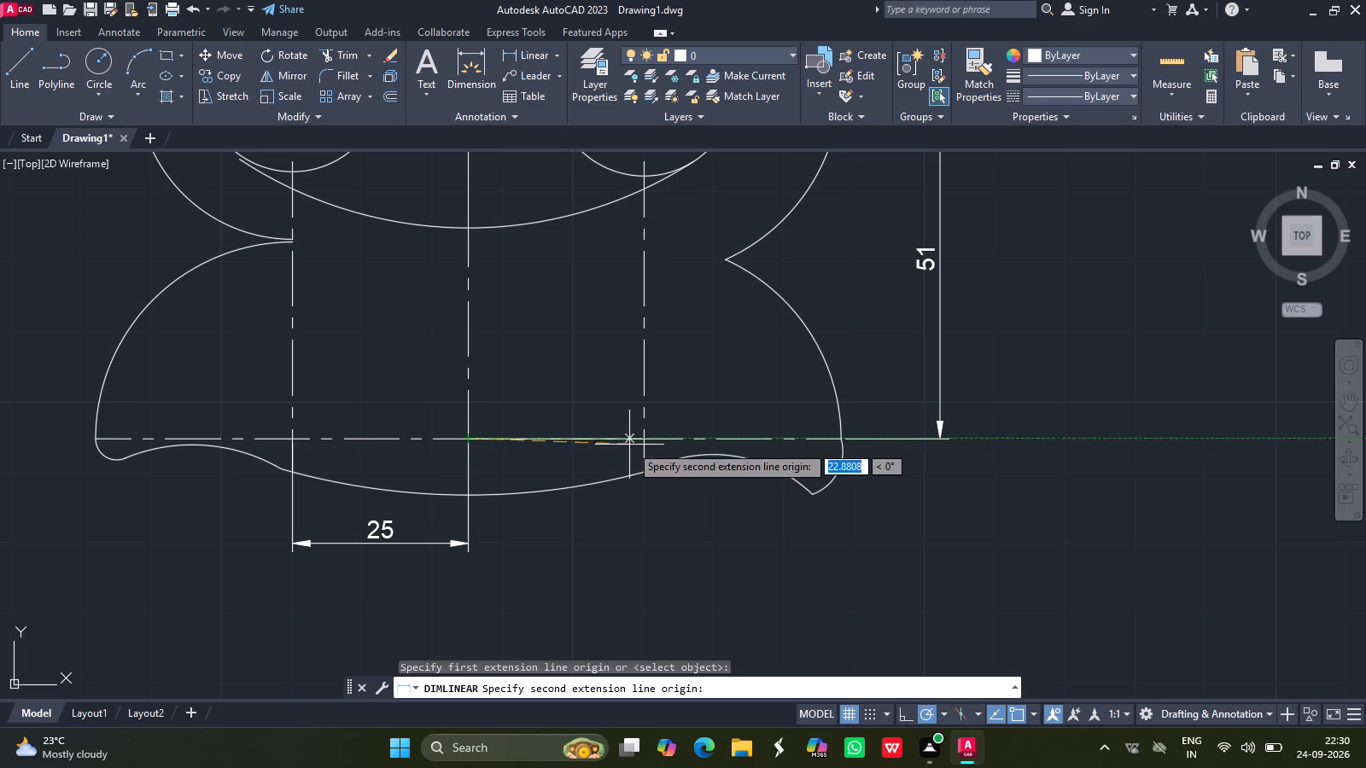
{"action": "left_click_drag", "start_coordinate": [631, 445], "coordinate": [643, 439]}
{"action": "left_click_drag", "start_coordinate": [643, 439], "coordinate": [648, 513]}
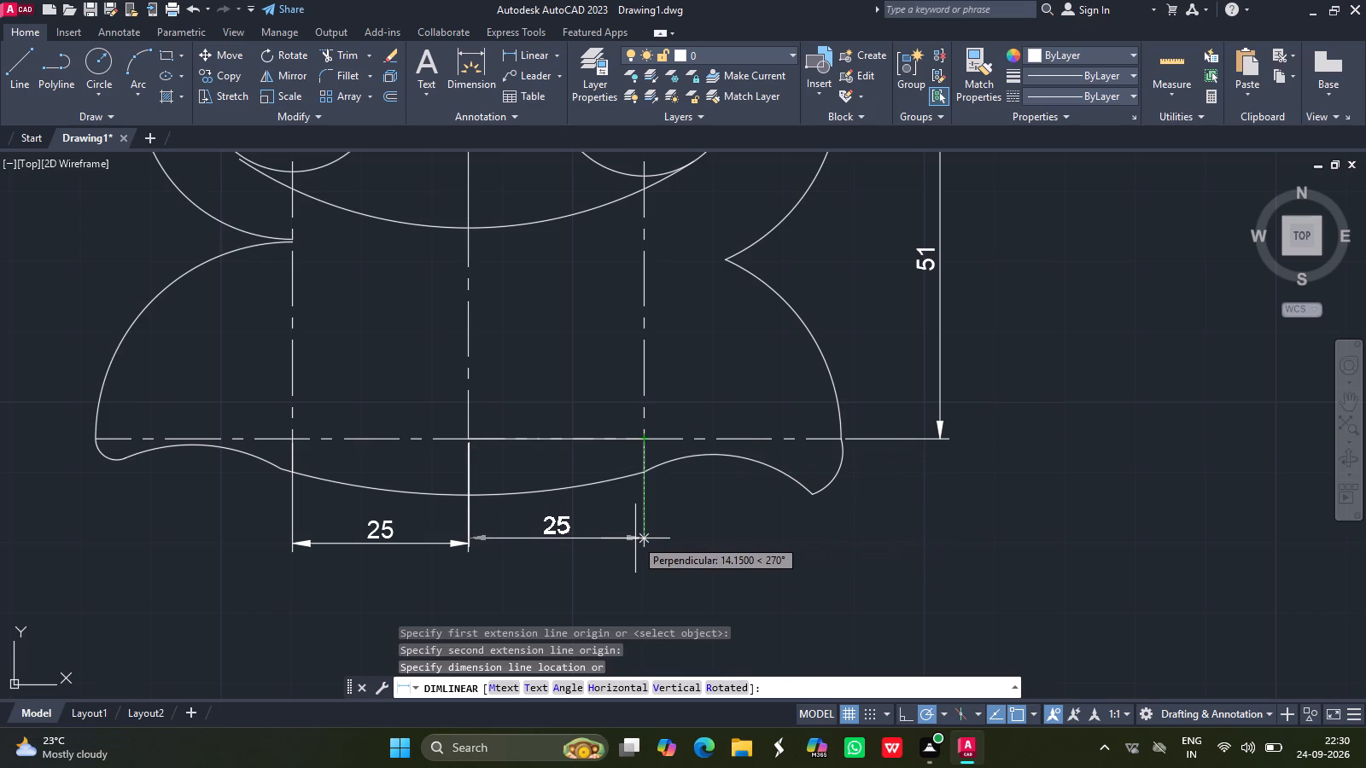
{"action": "left_click", "coordinate": [637, 541]}
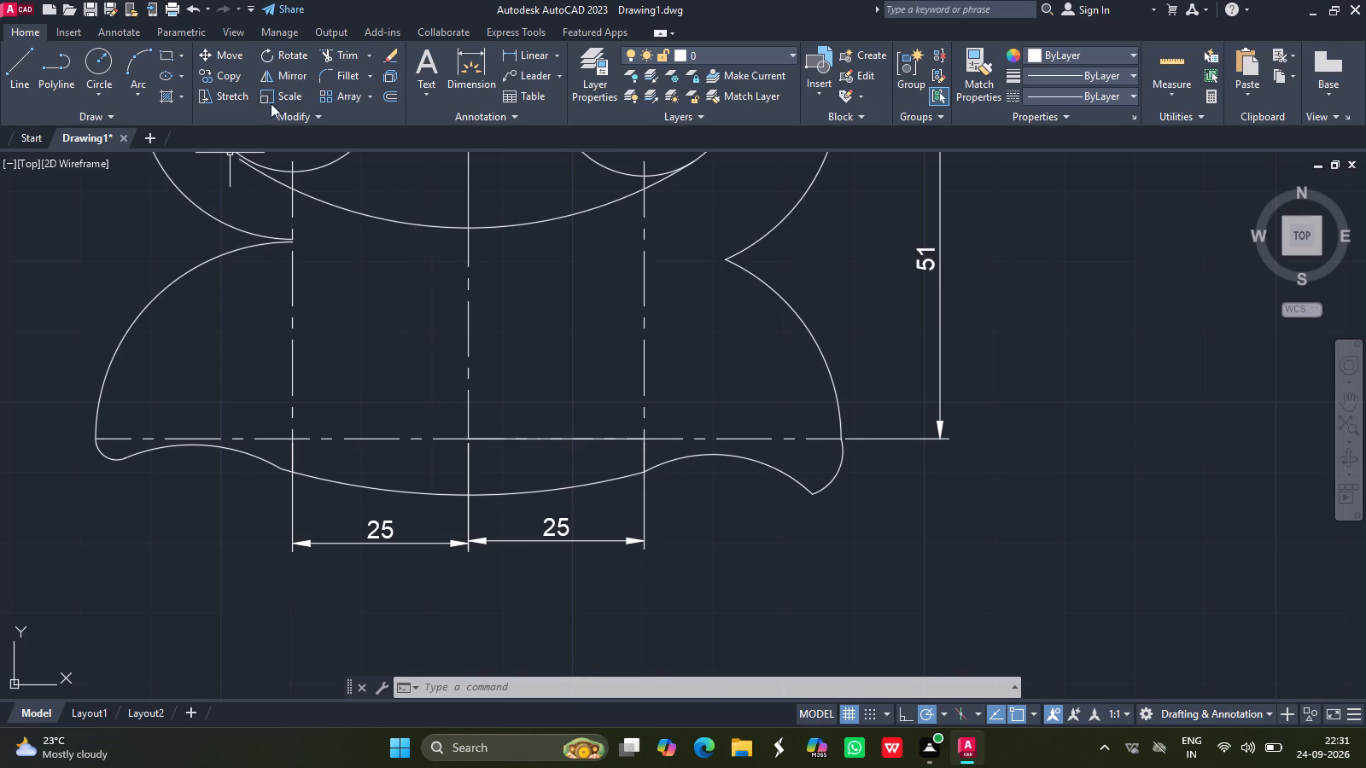
Add a radius dimension to the small rounded arc at the profile's lower-left corner, placed outside the profile.
{"action": "left_click", "coordinate": [559, 49]}
{"action": "left_click", "coordinate": [540, 215]}
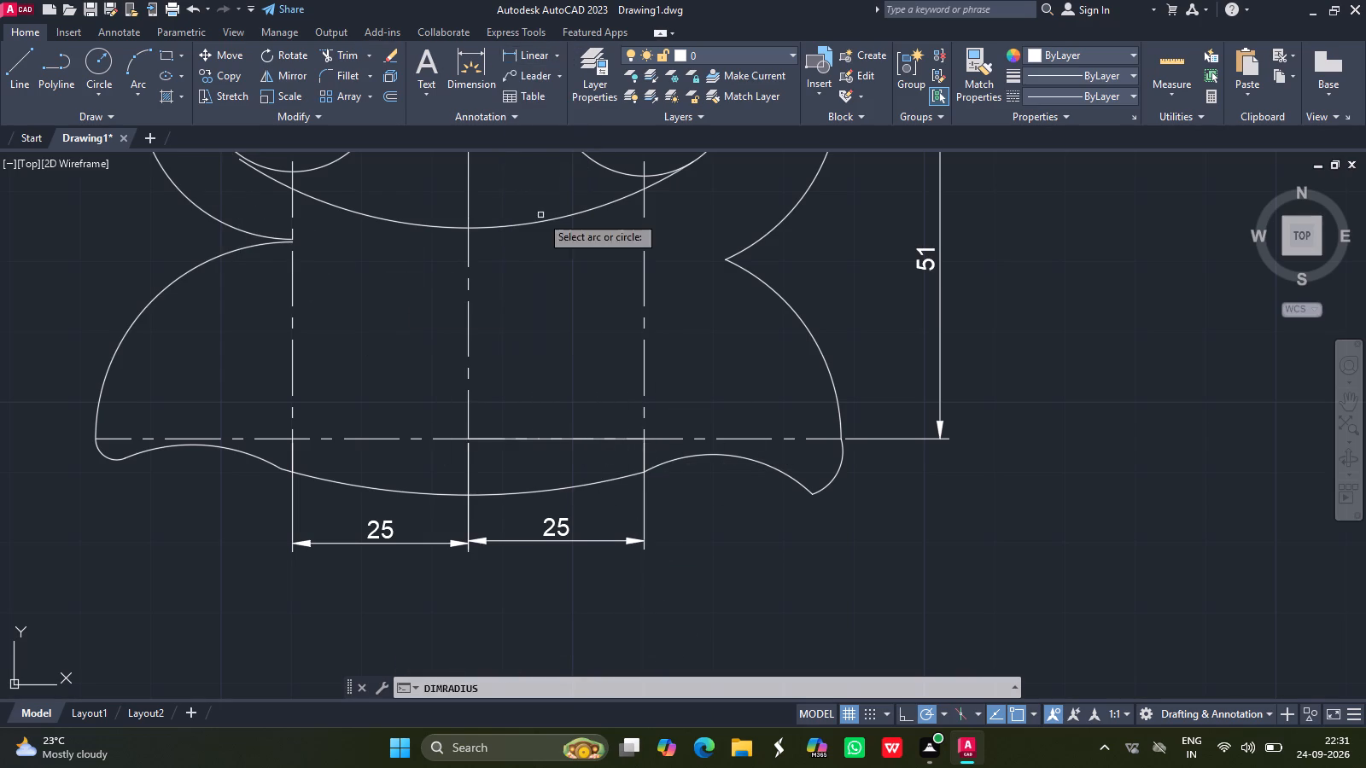
{"action": "left_click_drag", "start_coordinate": [110, 457], "coordinate": [99, 474]}
{"action": "left_click", "coordinate": [99, 474]}
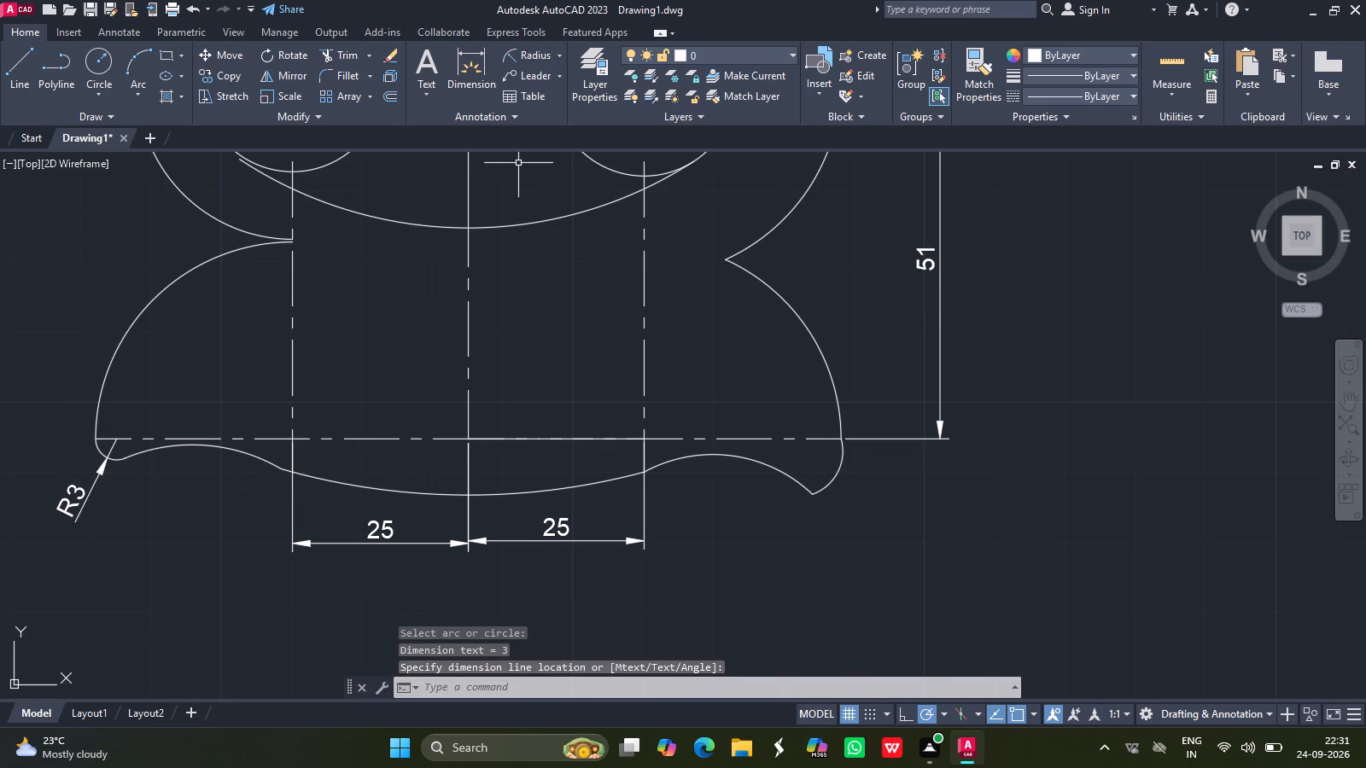
Add radius dimensions to the left and right concave arcs of the bottom edge, the left one below and the right one above its arc.
{"action": "left_click", "coordinate": [534, 47]}
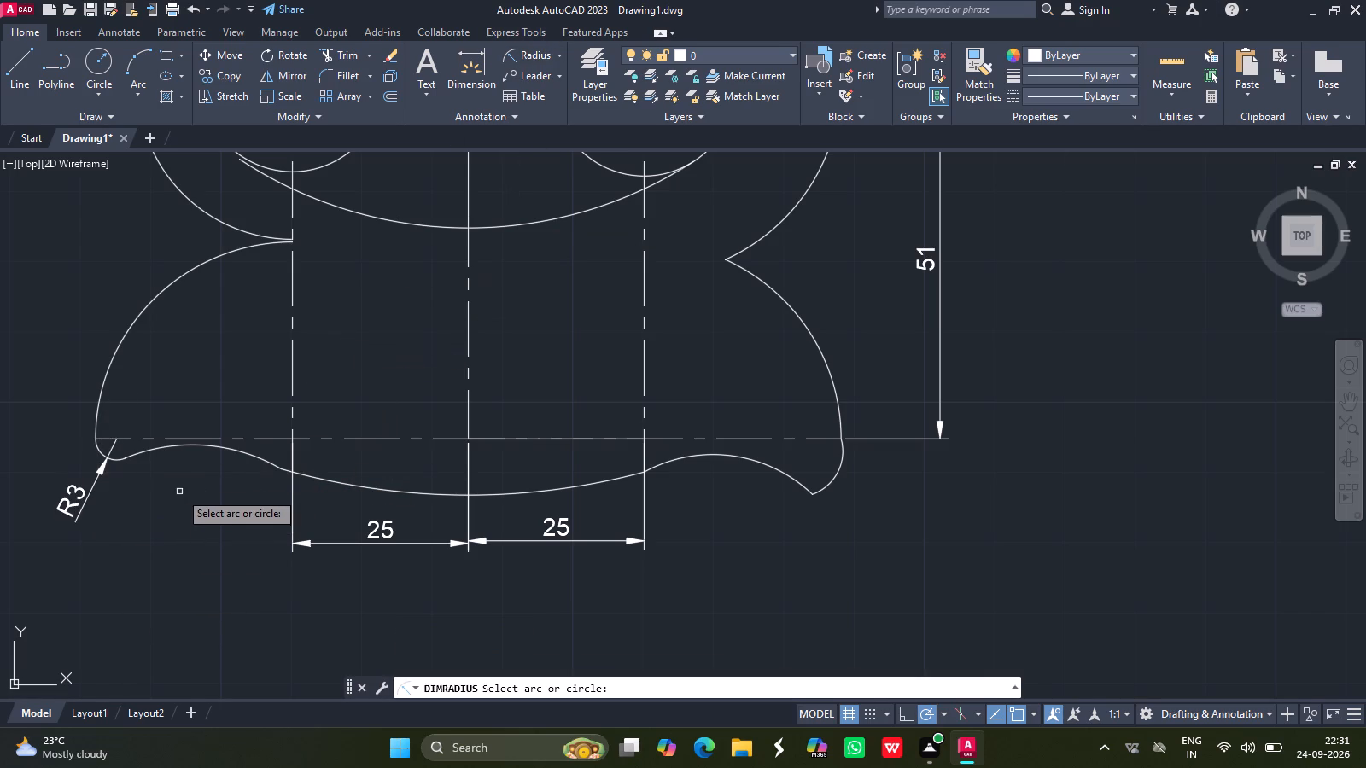
{"action": "left_click_drag", "start_coordinate": [220, 448], "coordinate": [202, 479]}
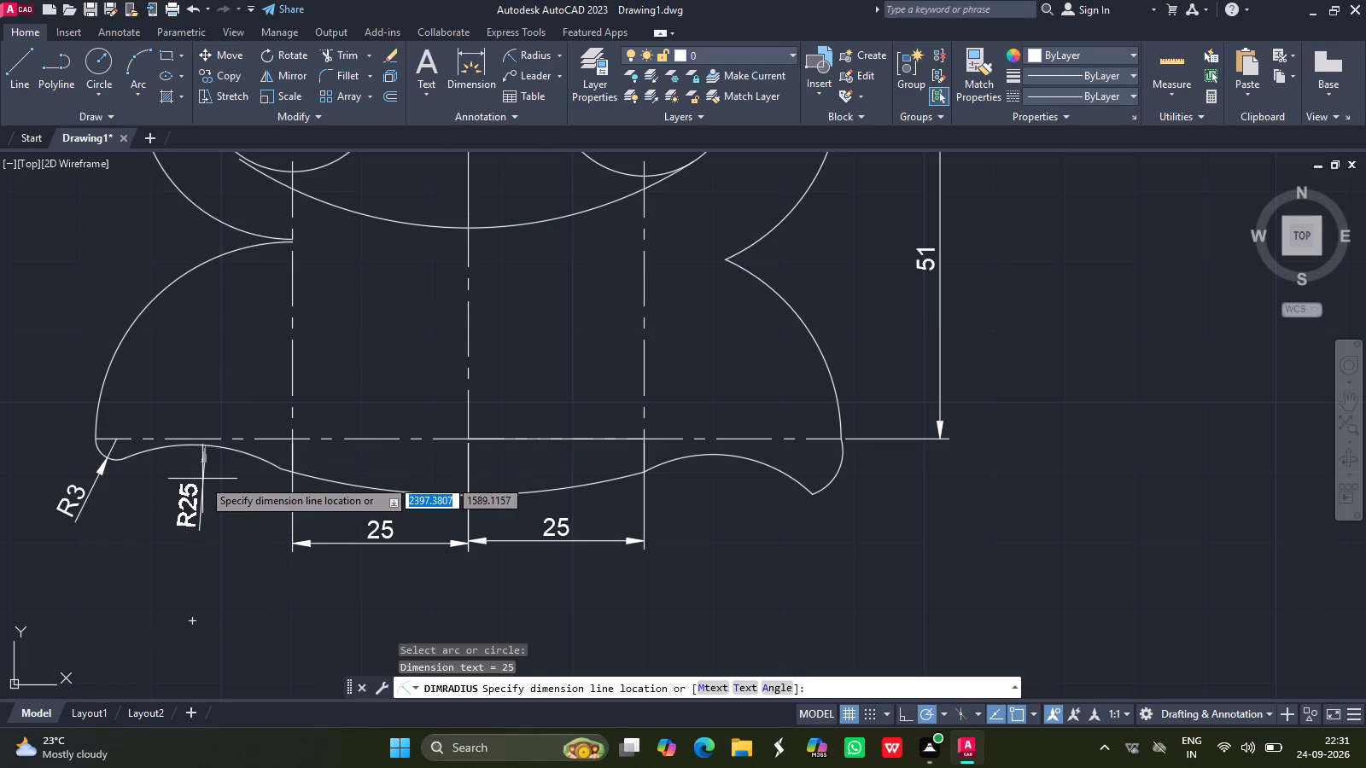
{"action": "left_click", "coordinate": [202, 479]}
{"action": "left_click", "coordinate": [517, 58]}
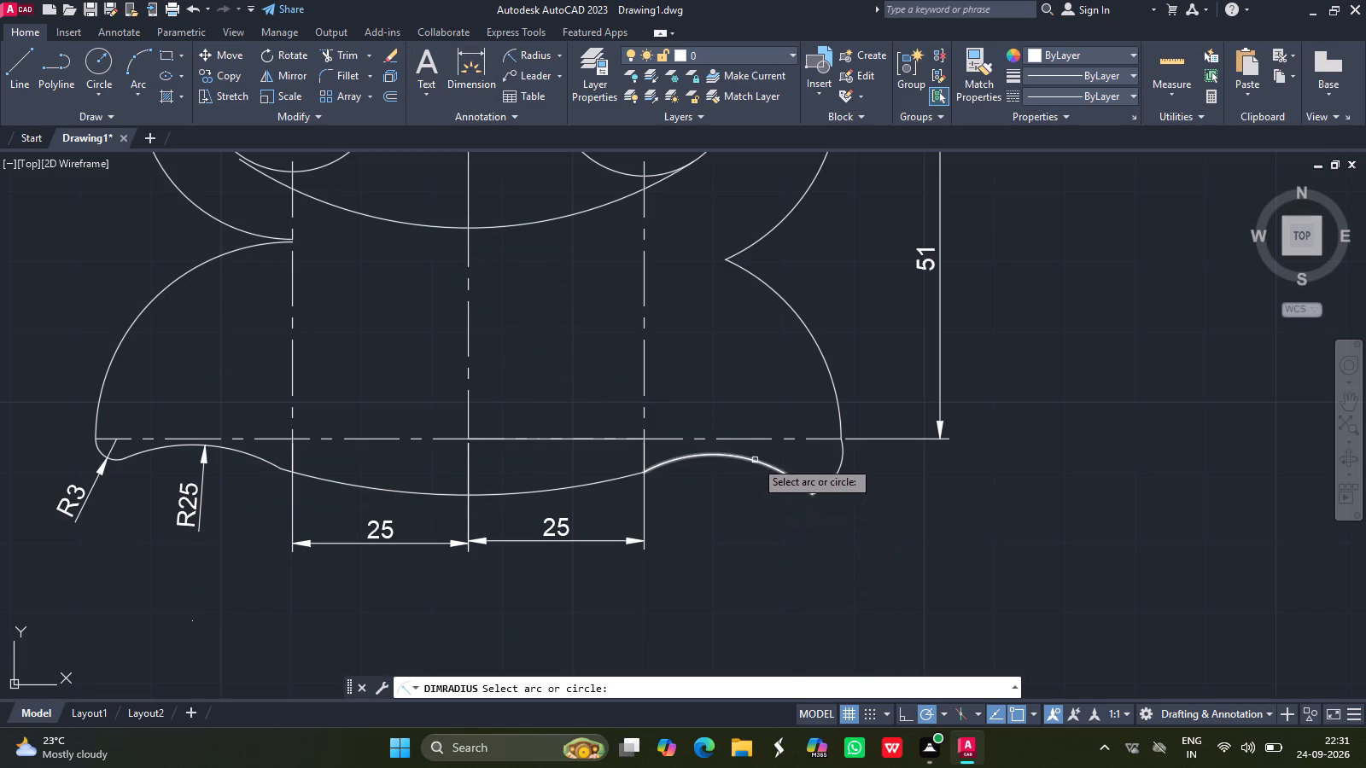
{"action": "left_click_drag", "start_coordinate": [756, 459], "coordinate": [756, 433]}
{"action": "left_click", "coordinate": [756, 433]}
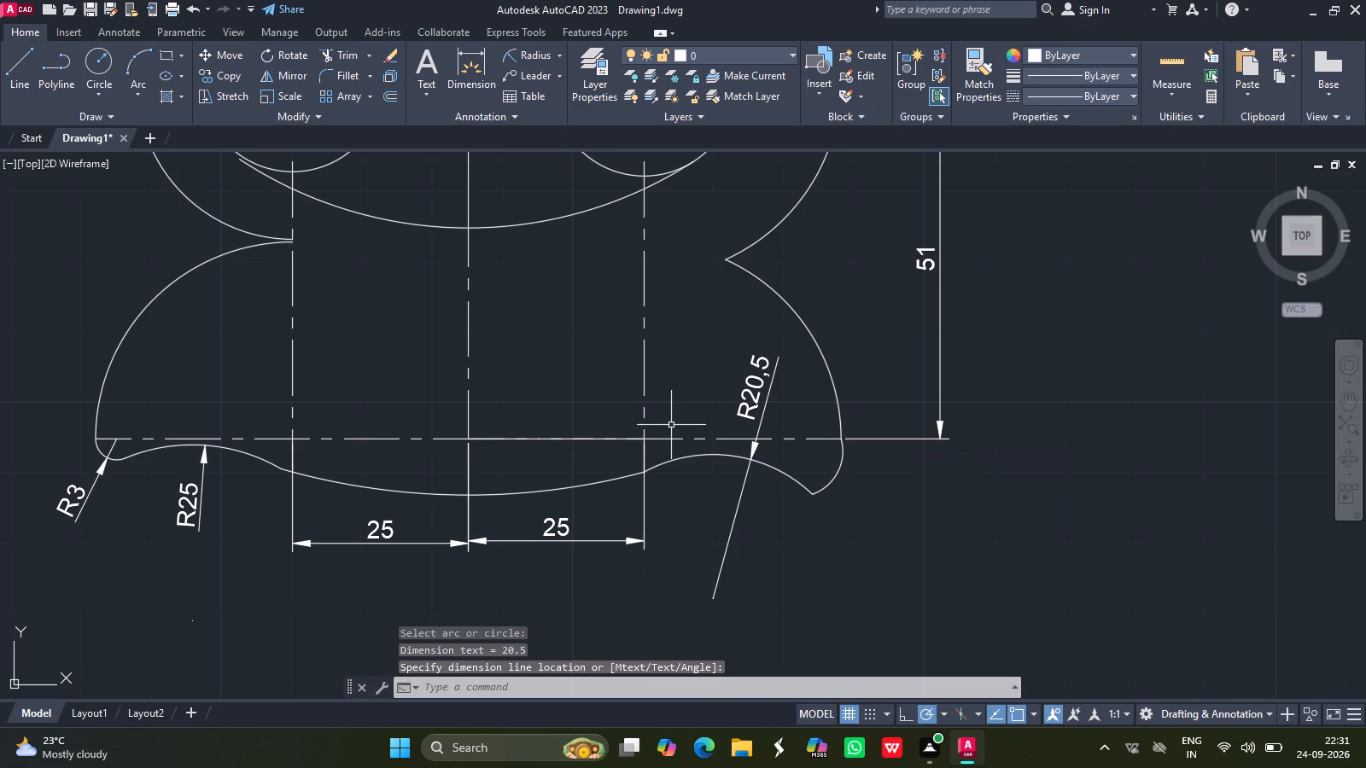
Dimension the vertical distance from the curved slot's lower arc to the profile's bottom arc, placed just right of the middle centre line.
{"action": "left_click", "coordinate": [556, 56]}
{"action": "left_click", "coordinate": [538, 85]}
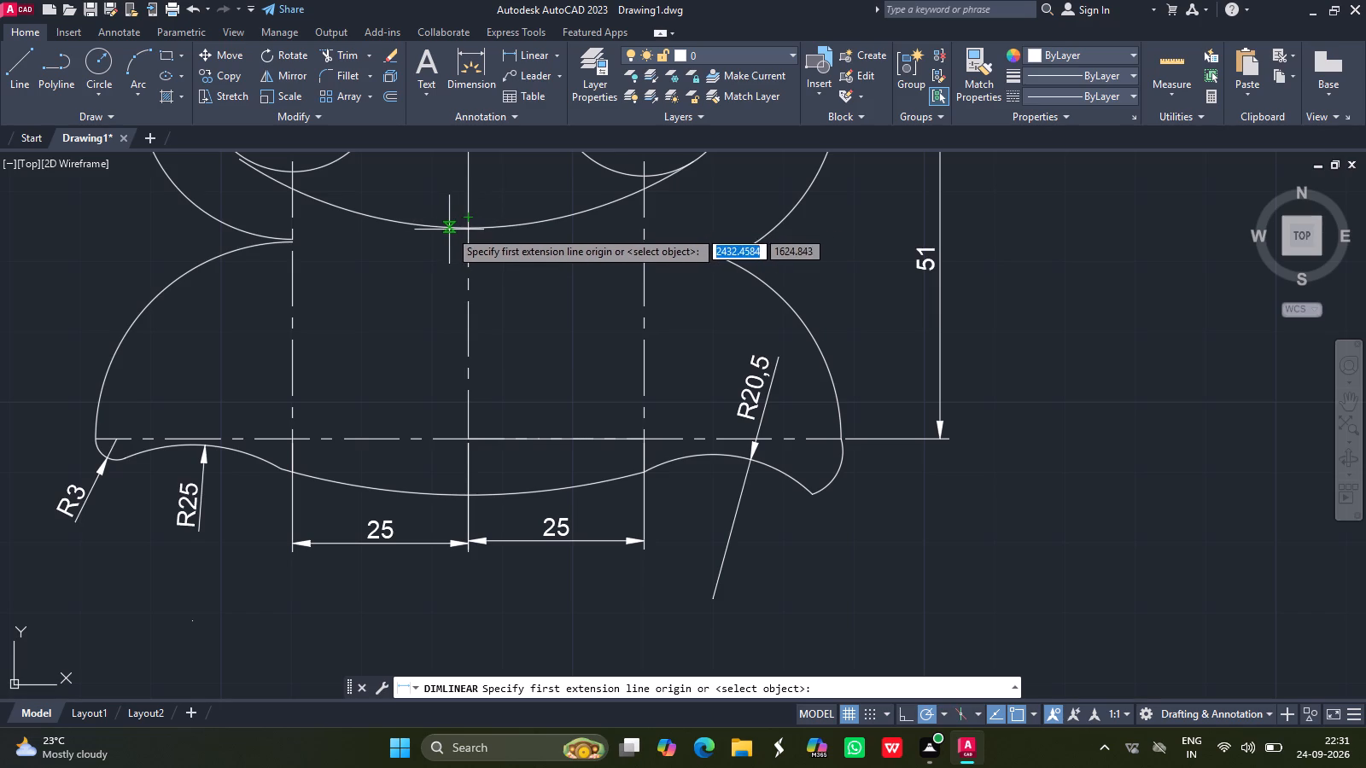
{"action": "scroll", "coordinate": [446, 229], "scroll_direction": "up", "scroll_amount": 1, "text": "ctrl"}
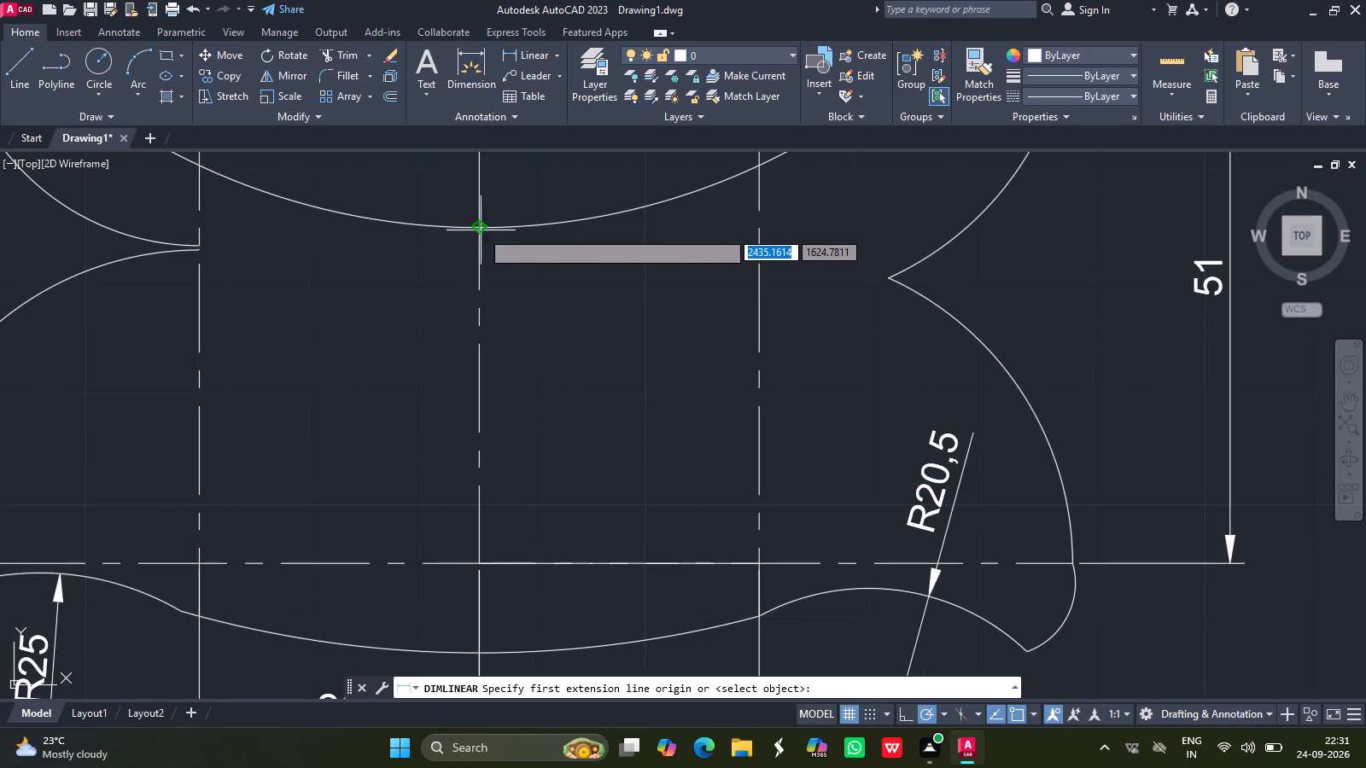
{"action": "left_click", "coordinate": [481, 230]}
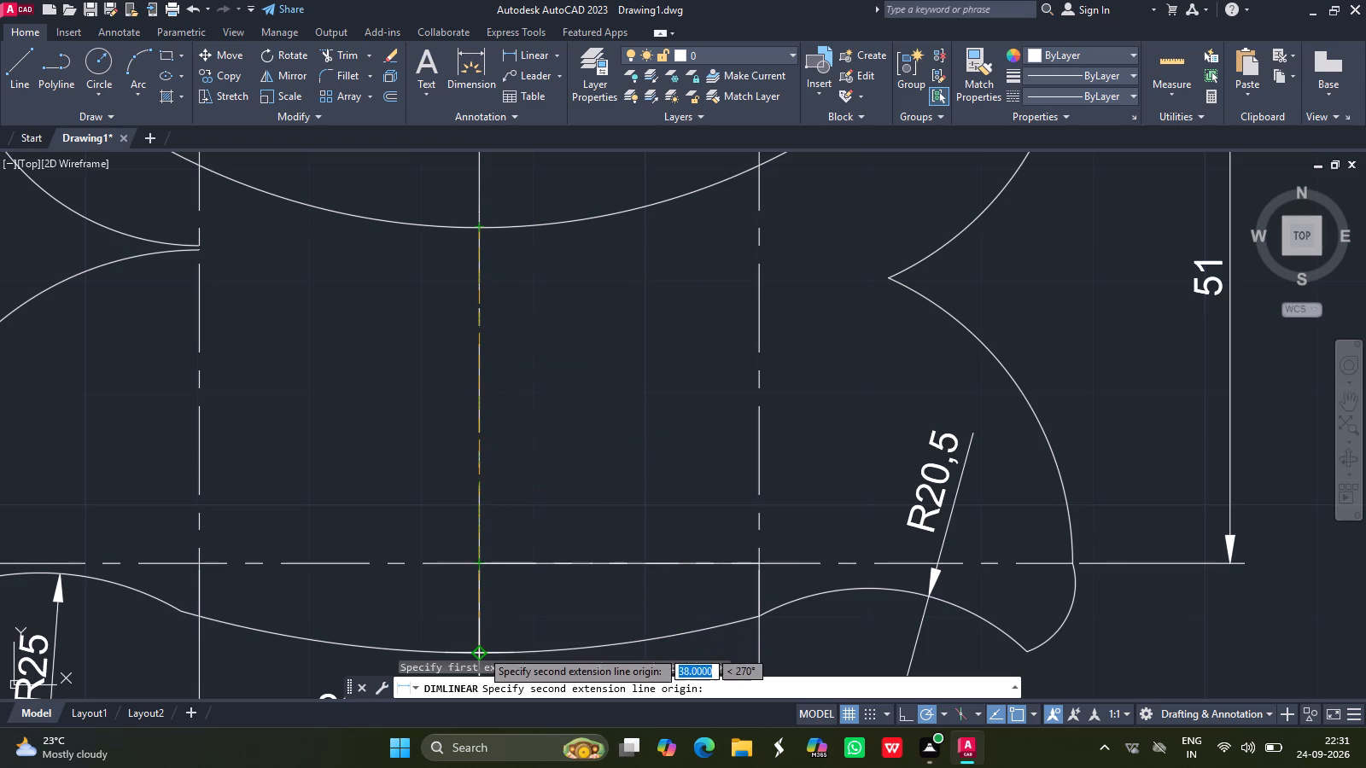
{"action": "left_click_drag", "start_coordinate": [481, 650], "coordinate": [559, 616]}
{"action": "left_click", "coordinate": [559, 616]}
Add radius dimensions to the large lower-right convex arc and the small rounded corner arc beneath it, both placed outside the profile.
{"action": "scroll", "coordinate": [442, 482], "scroll_direction": "down", "scroll_amount": 2, "text": "ctrl"}
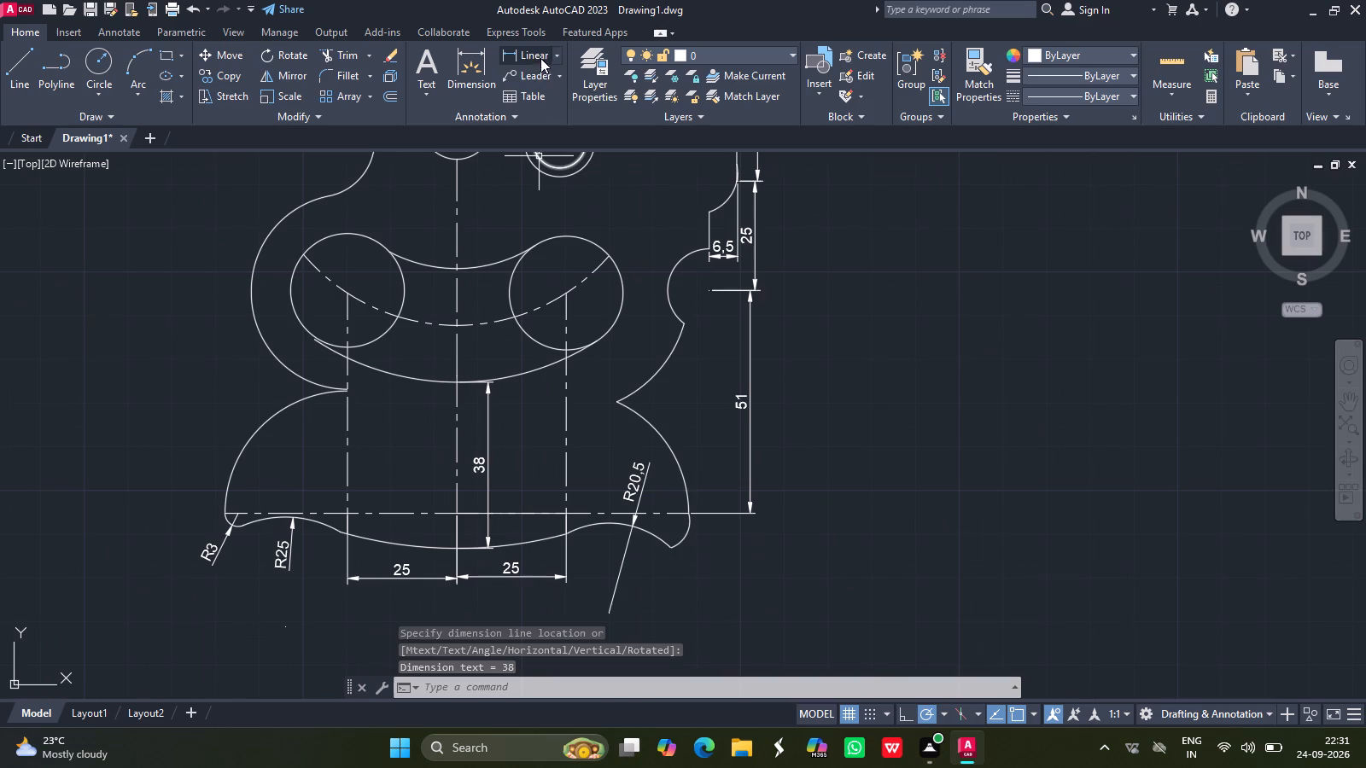
{"action": "left_click", "coordinate": [553, 53]}
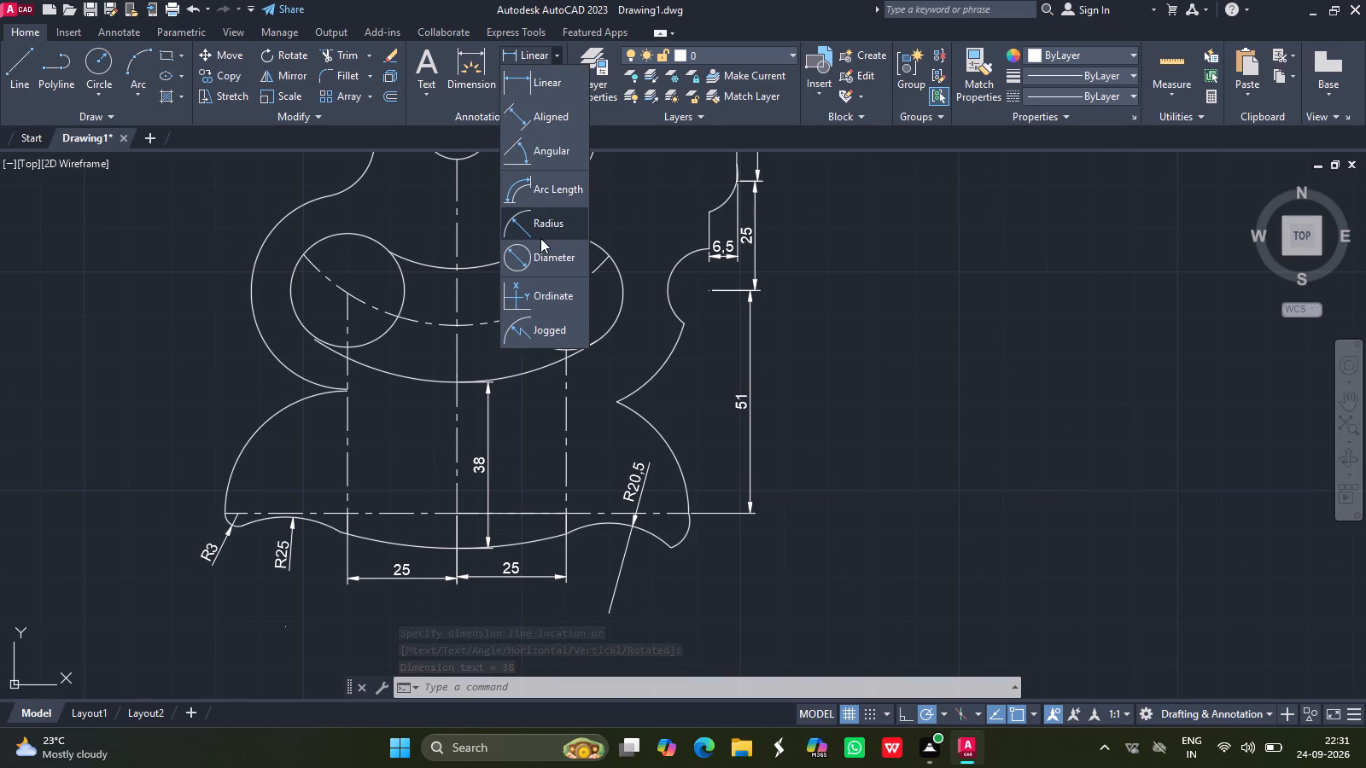
{"action": "left_click", "coordinate": [540, 225]}
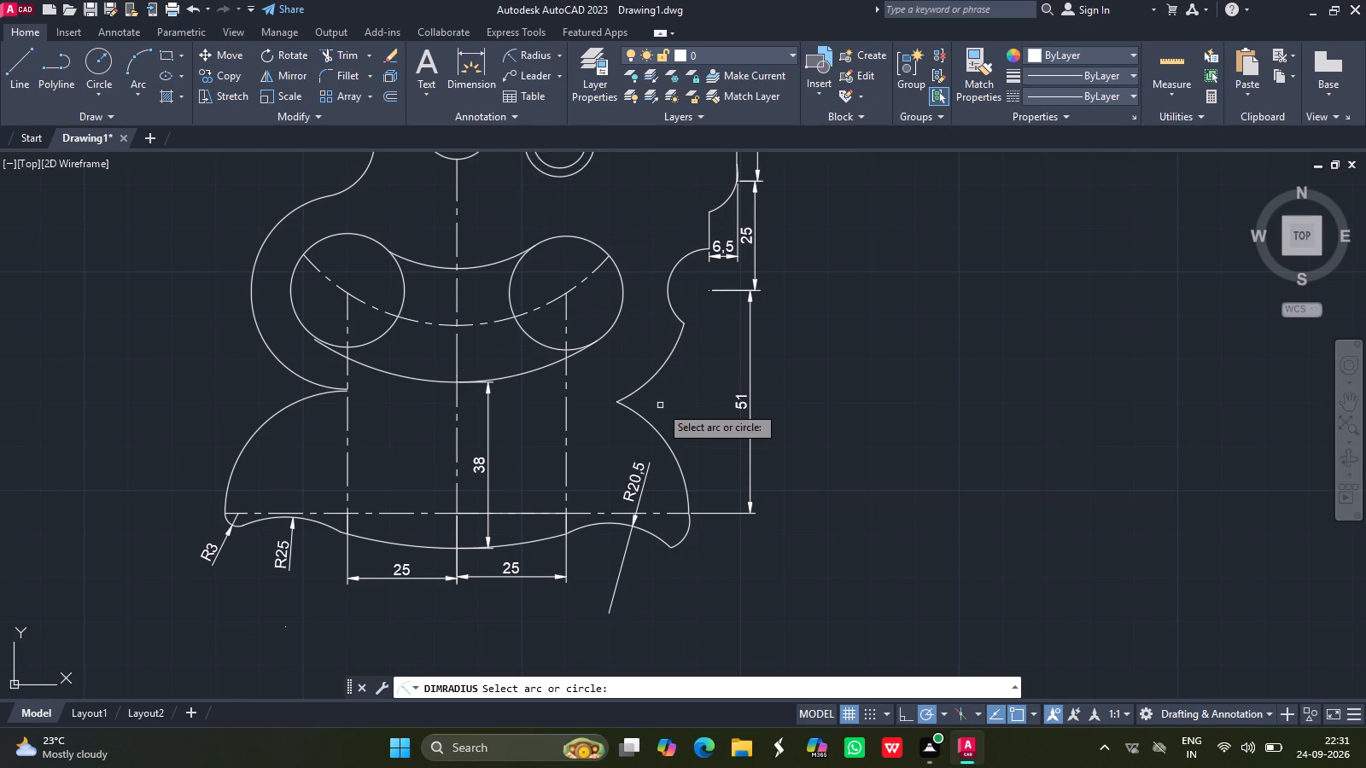
{"action": "left_click_drag", "start_coordinate": [656, 431], "coordinate": [668, 422]}
{"action": "left_click_drag", "start_coordinate": [668, 422], "coordinate": [529, 156]}
{"action": "left_click", "coordinate": [531, 61]}
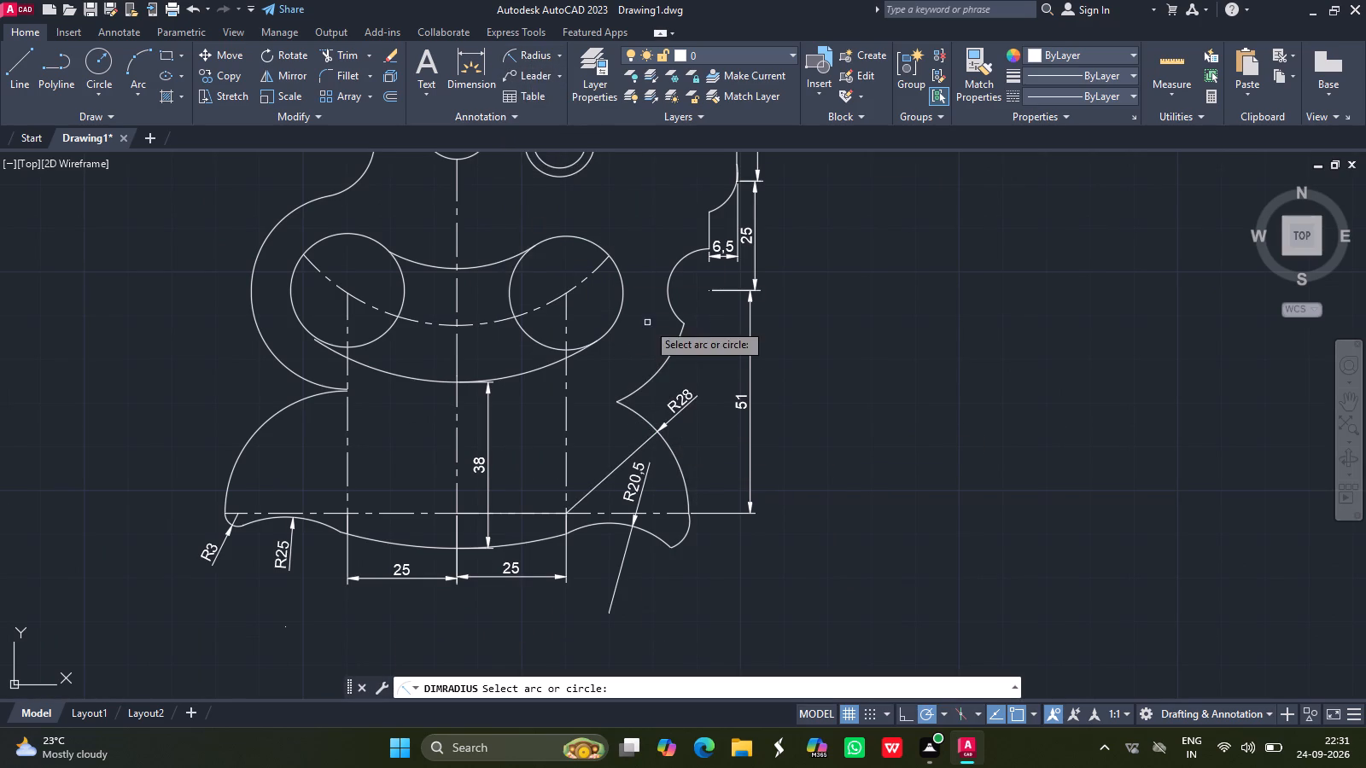
{"action": "left_click_drag", "start_coordinate": [688, 536], "coordinate": [701, 556]}
{"action": "left_click_drag", "start_coordinate": [701, 556], "coordinate": [614, 476]}
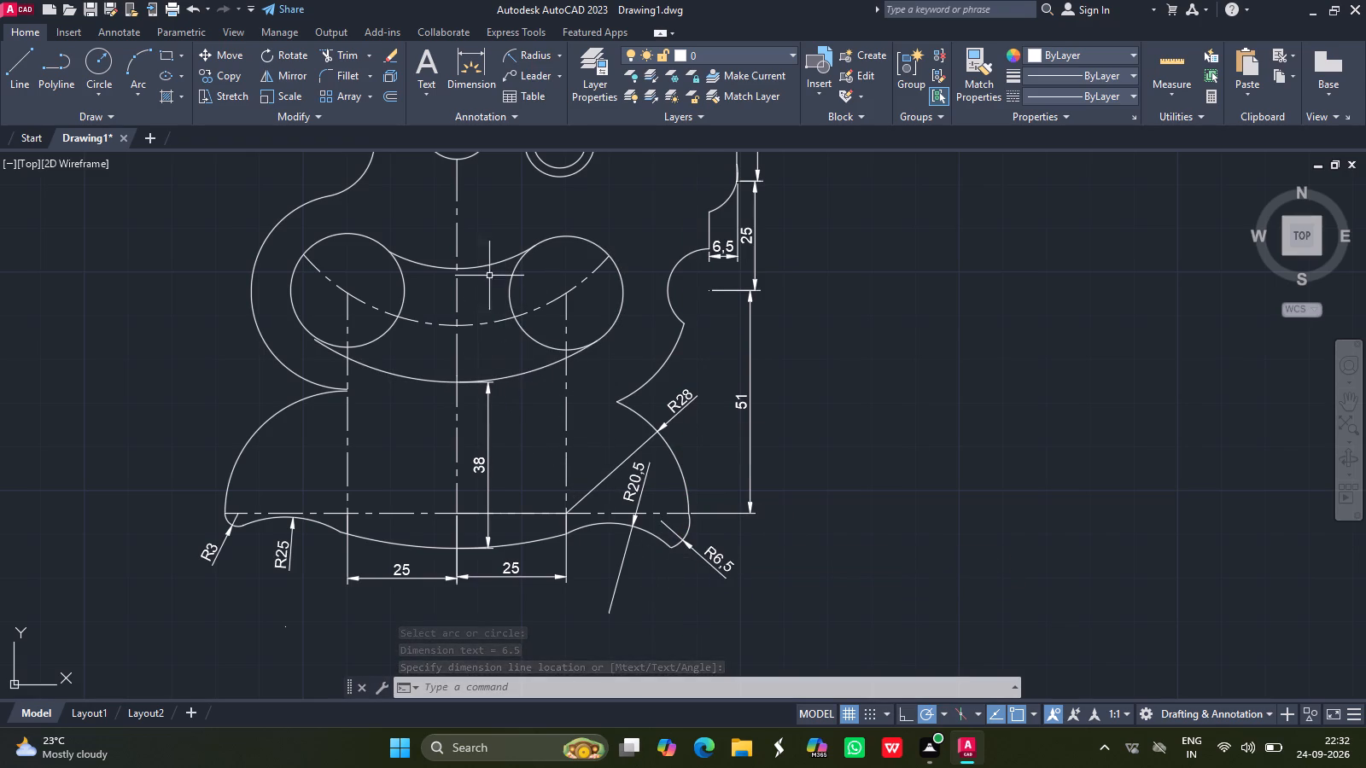
Add a radius dimension to the curved slot's dashed centre arc, with its text below the slot.
{"action": "left_click", "coordinate": [538, 53]}
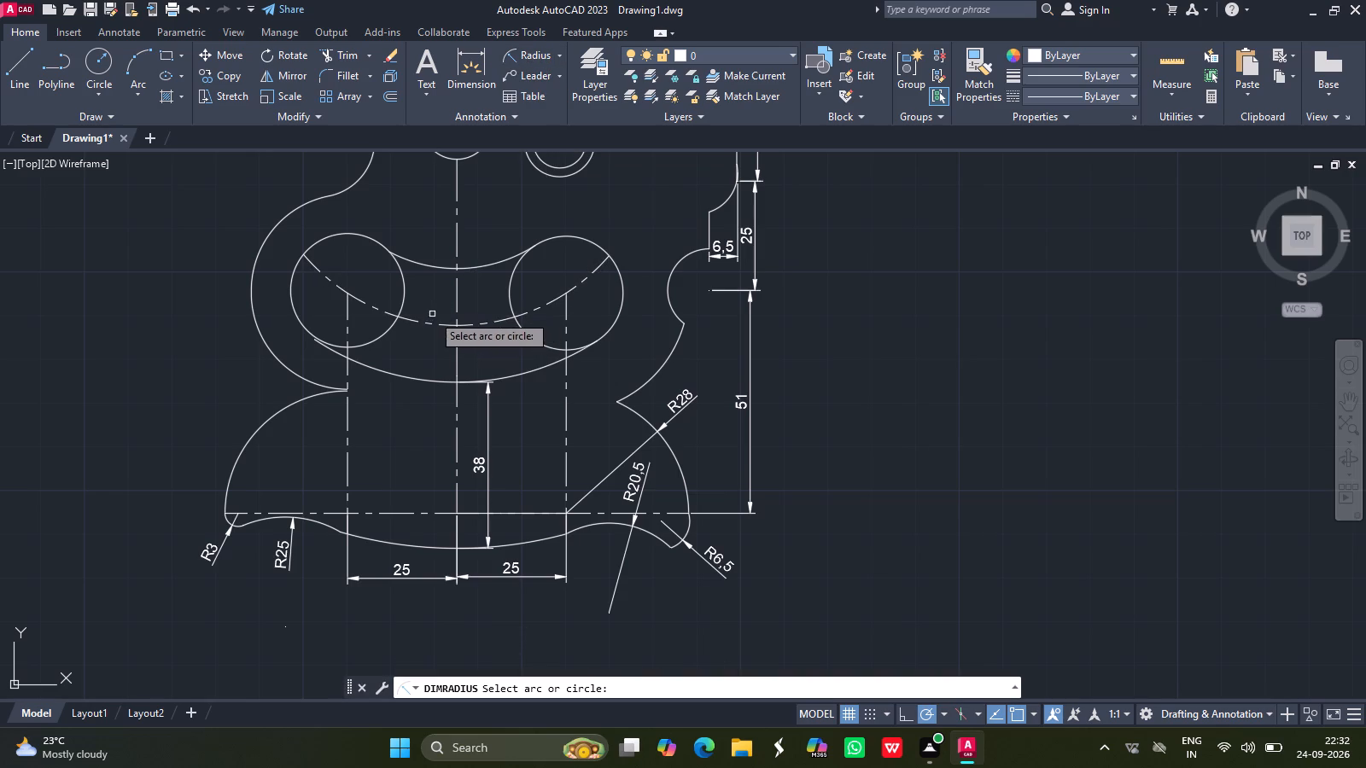
{"action": "left_click_drag", "start_coordinate": [429, 323], "coordinate": [406, 399]}
{"action": "left_click_drag", "start_coordinate": [406, 399], "coordinate": [524, 28]}
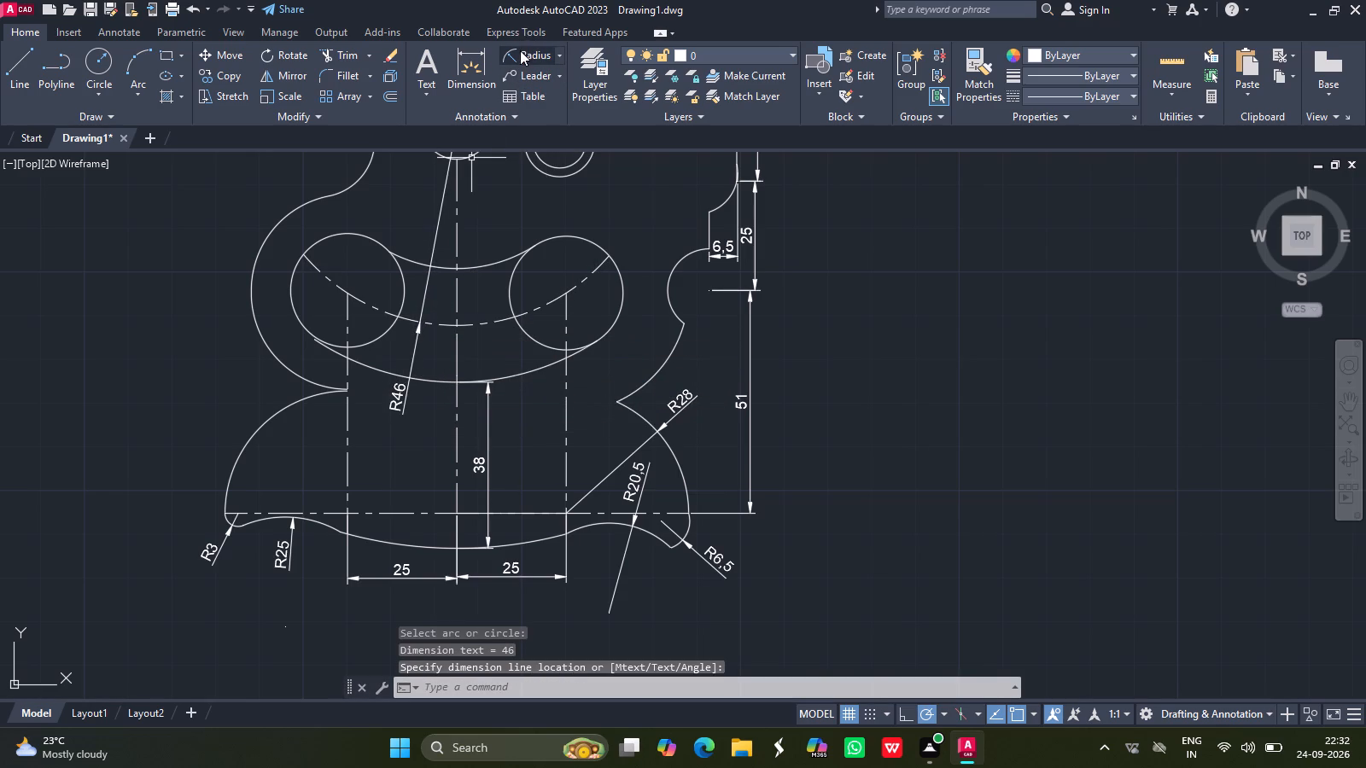
Add a radius dimension to the large left-side arc around the curved slot's left end, with its text below the arc.
{"action": "left_click", "coordinate": [520, 56]}
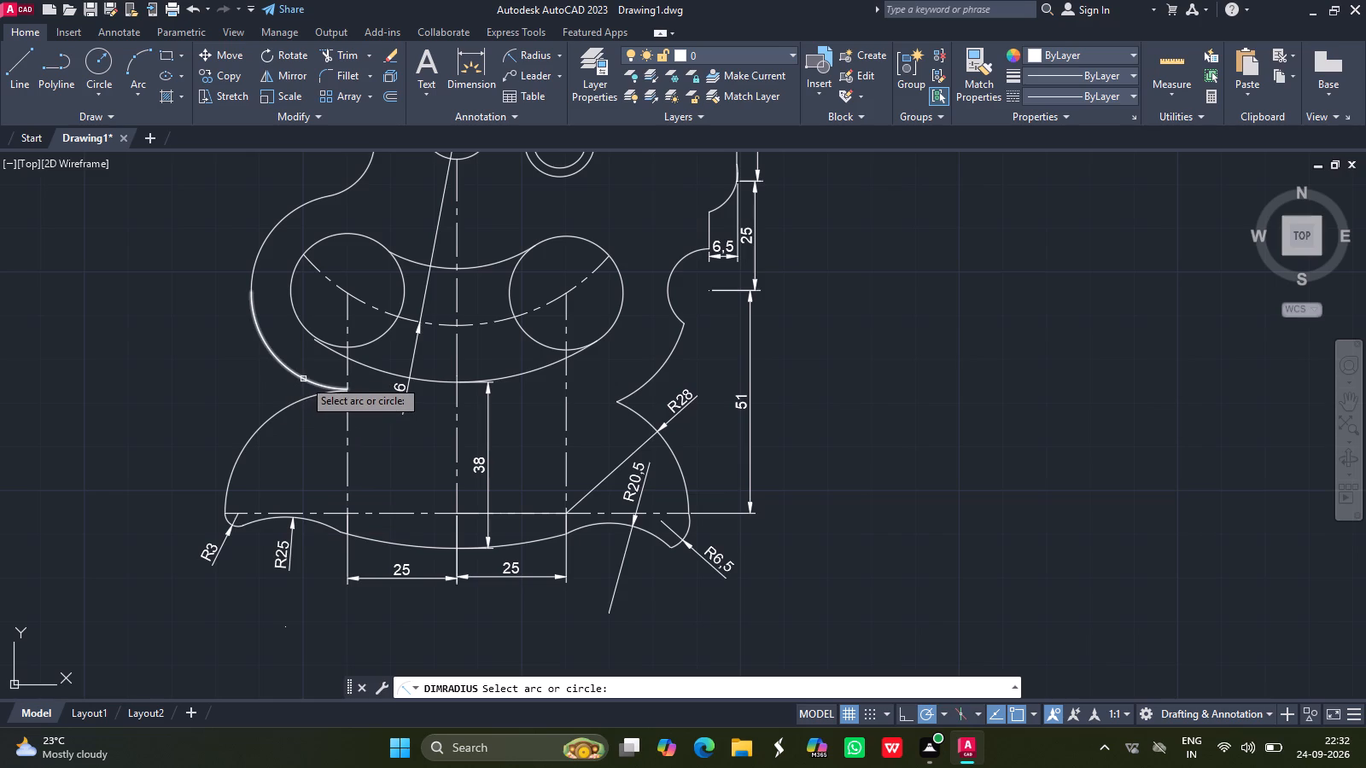
{"action": "left_click_drag", "start_coordinate": [303, 379], "coordinate": [296, 440]}
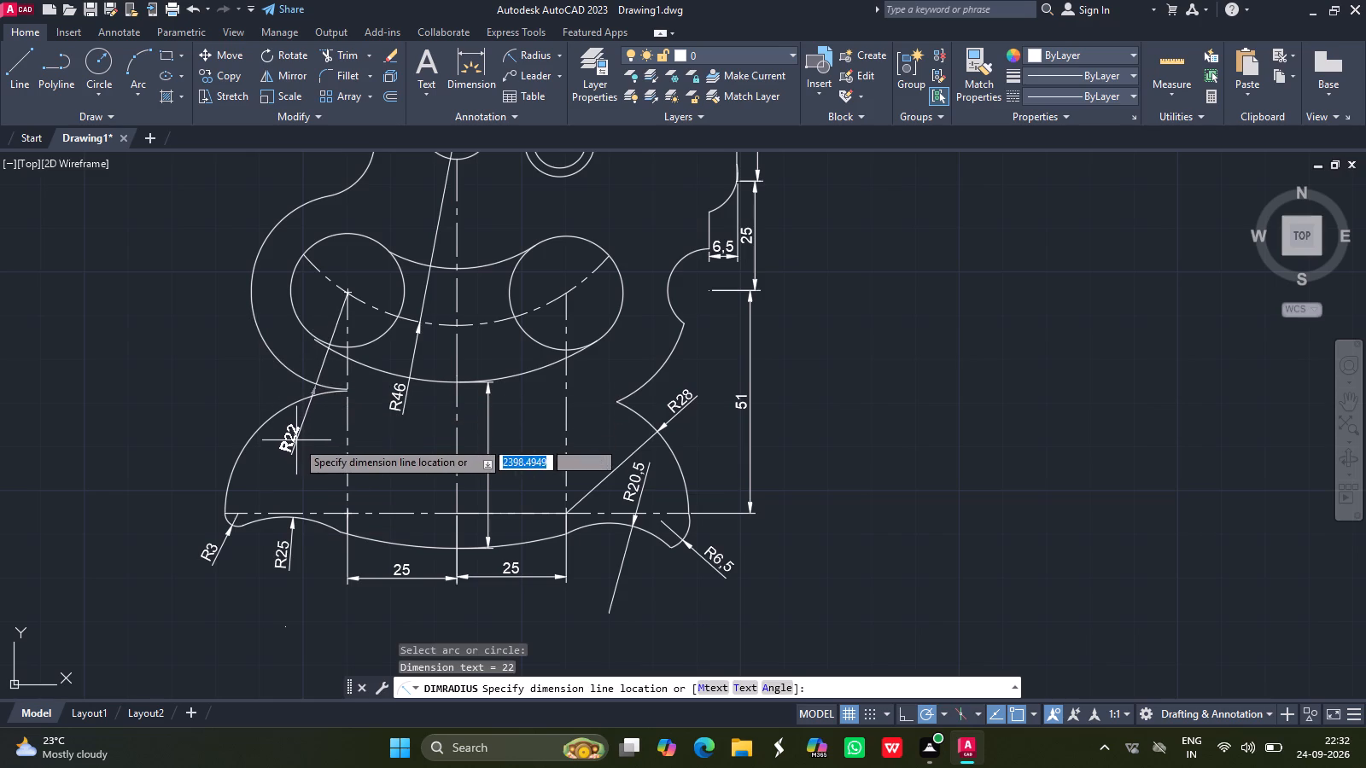
{"action": "left_click_drag", "start_coordinate": [296, 440], "coordinate": [383, 276]}
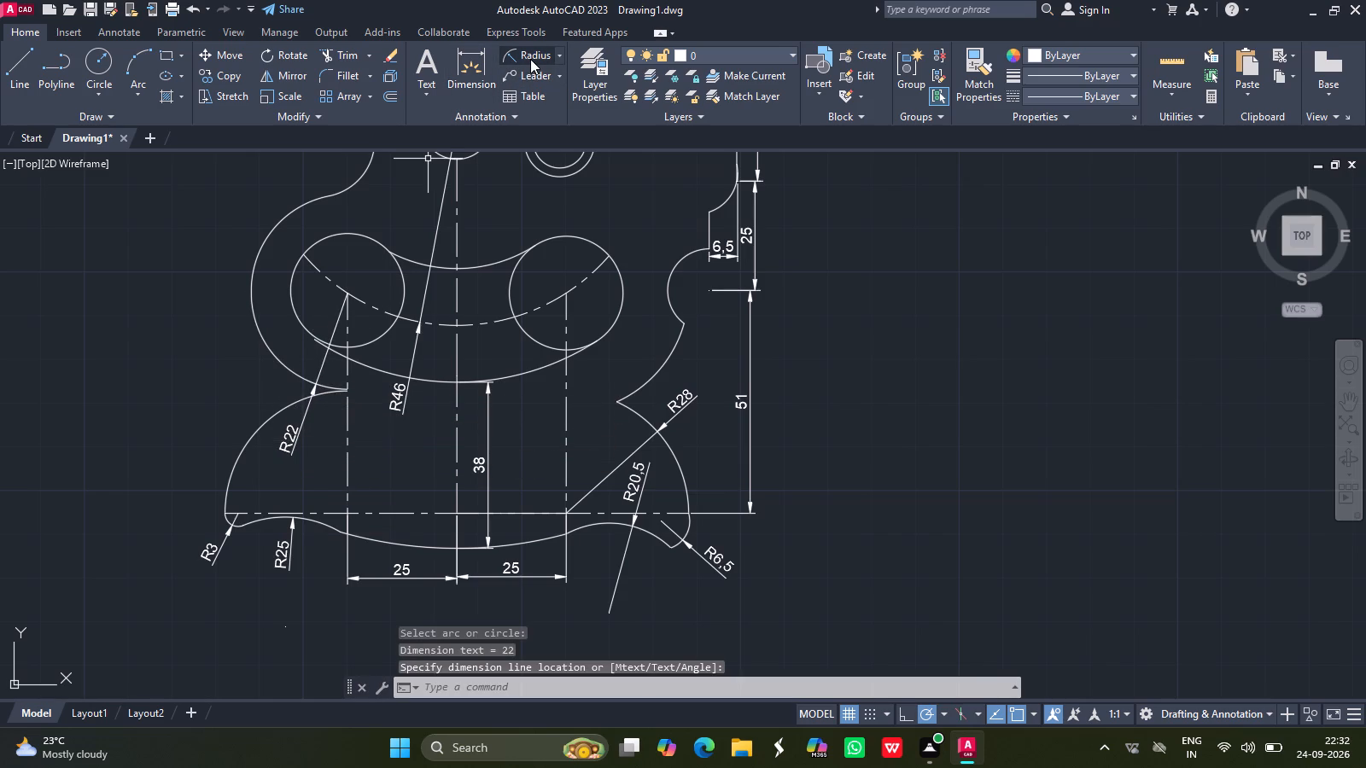
Delete the radius dimension of the large left-side arc around the curved slot's left end.
{"action": "left_click", "coordinate": [530, 59]}
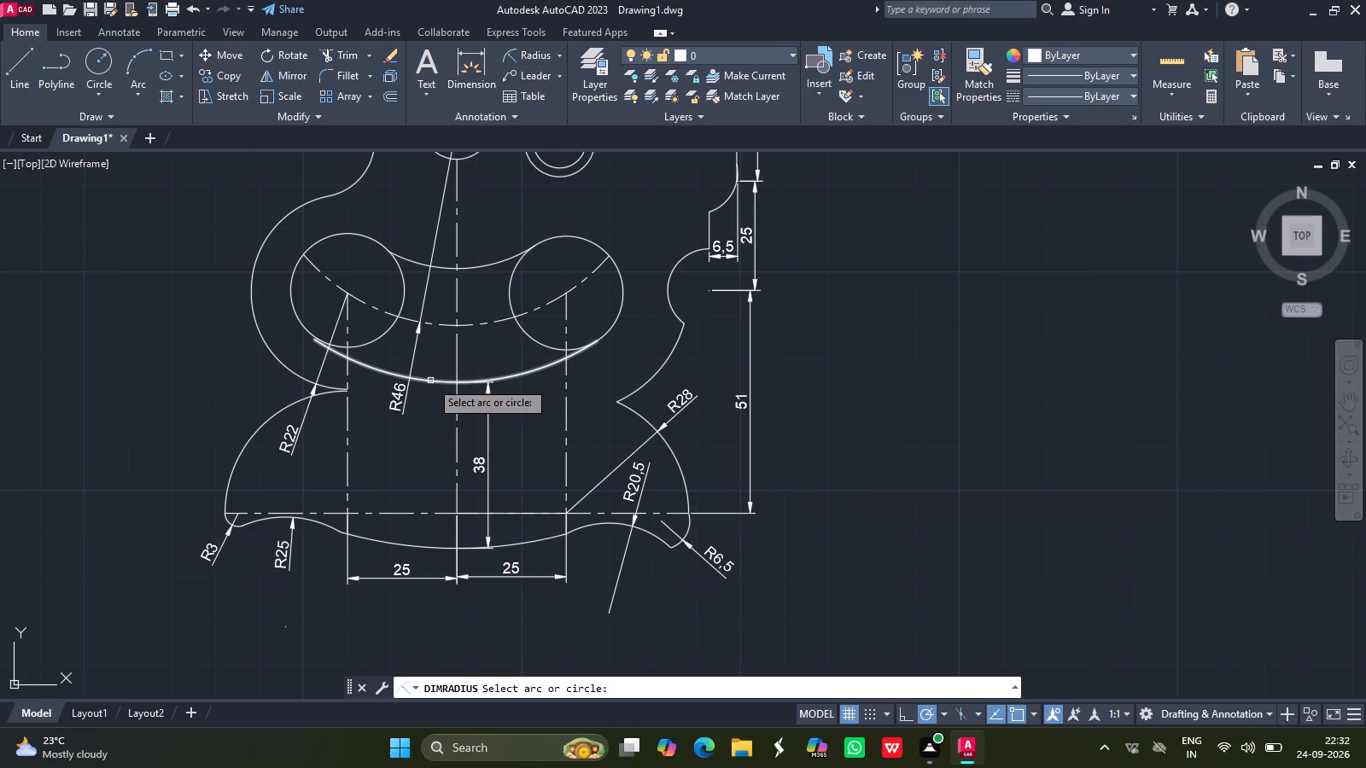
{"action": "key", "text": "Escape"}
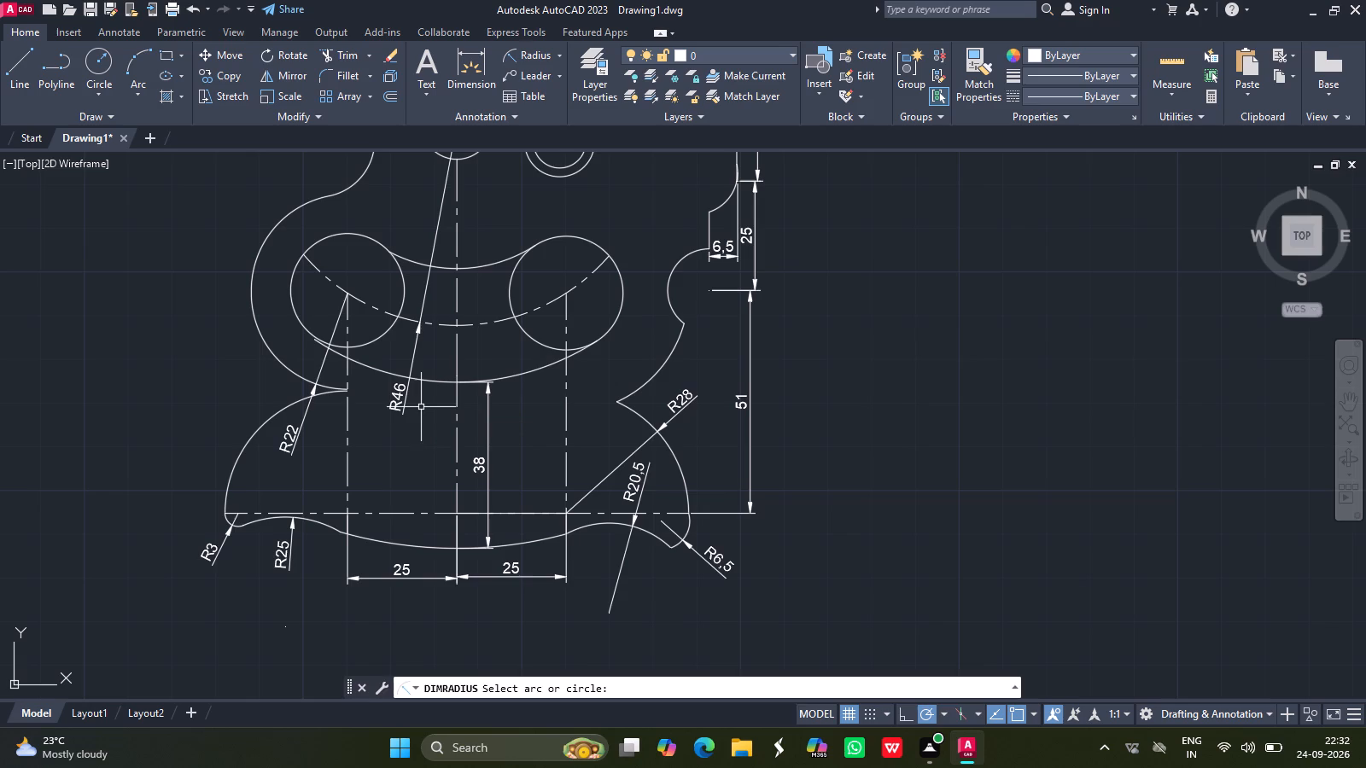
{"action": "left_click", "coordinate": [300, 424]}
{"action": "key", "text": "Delete"}
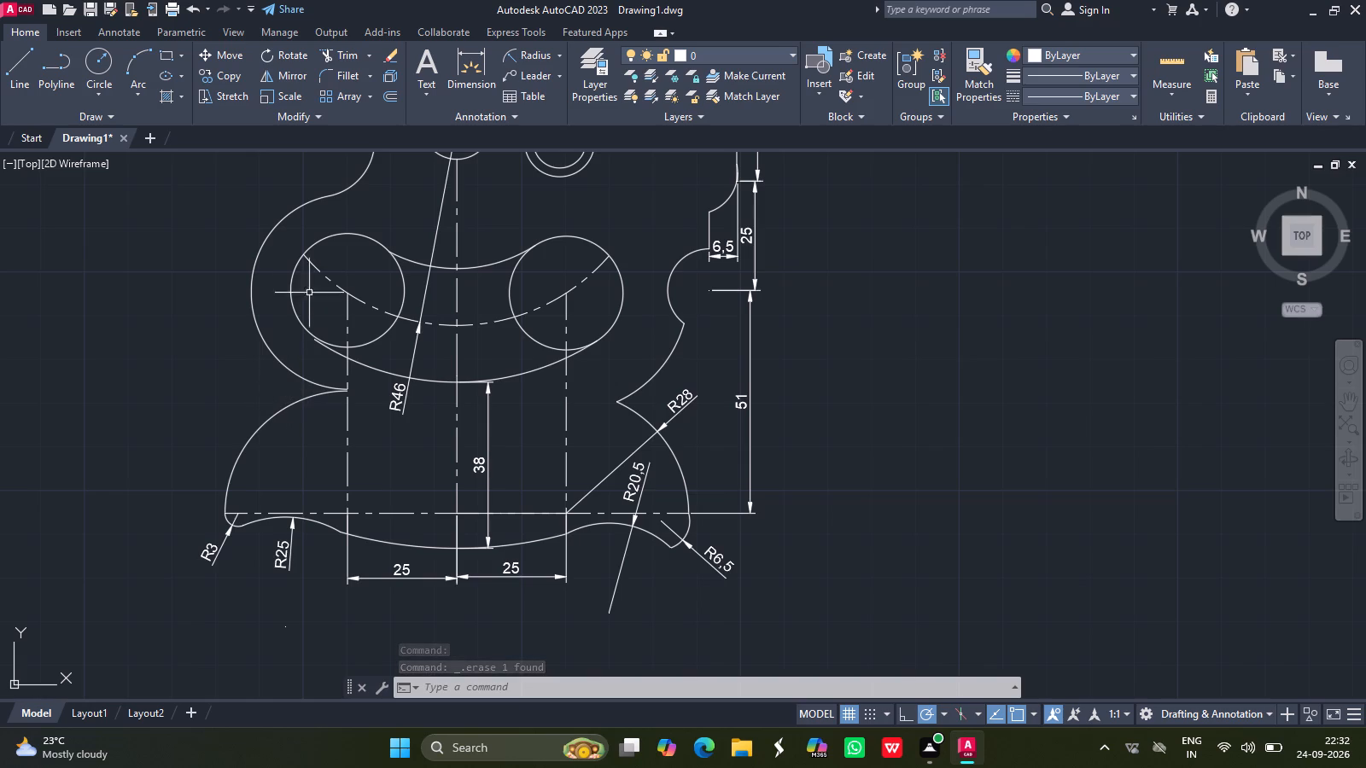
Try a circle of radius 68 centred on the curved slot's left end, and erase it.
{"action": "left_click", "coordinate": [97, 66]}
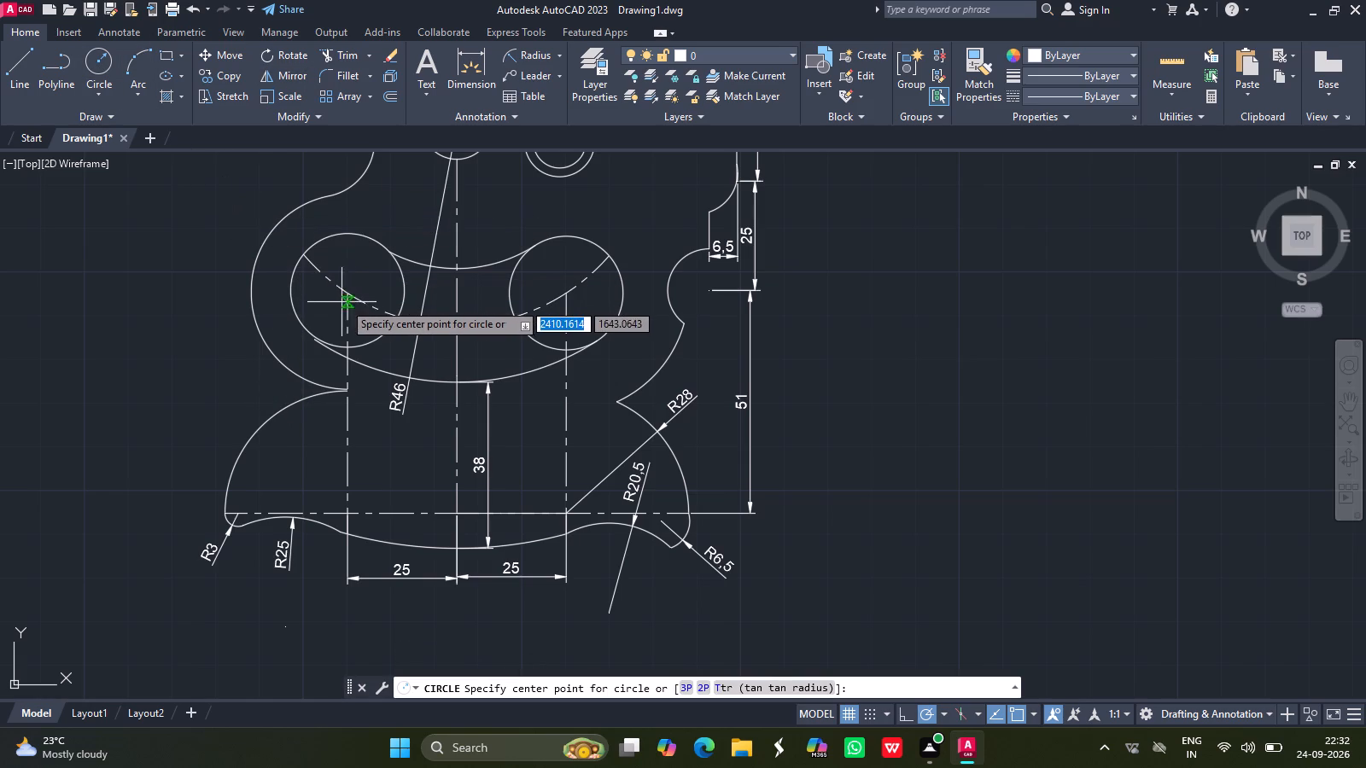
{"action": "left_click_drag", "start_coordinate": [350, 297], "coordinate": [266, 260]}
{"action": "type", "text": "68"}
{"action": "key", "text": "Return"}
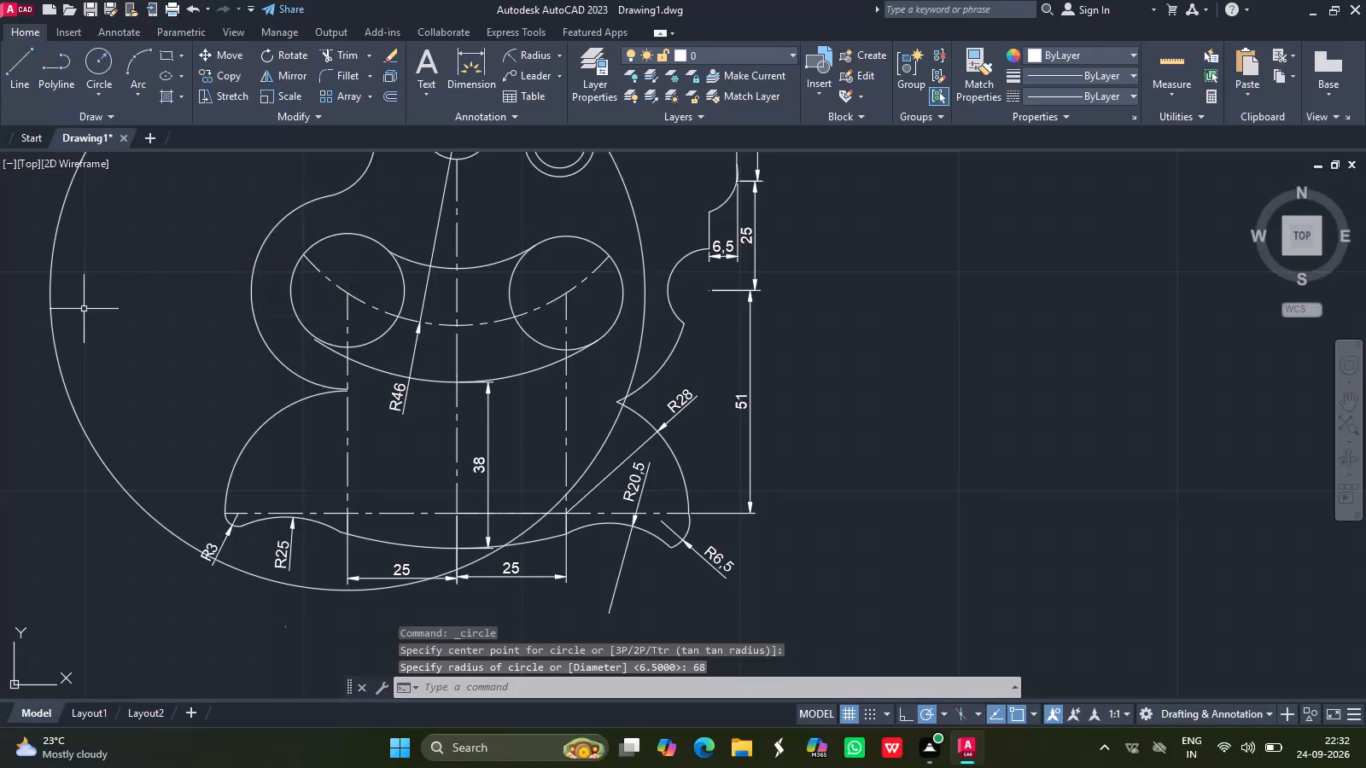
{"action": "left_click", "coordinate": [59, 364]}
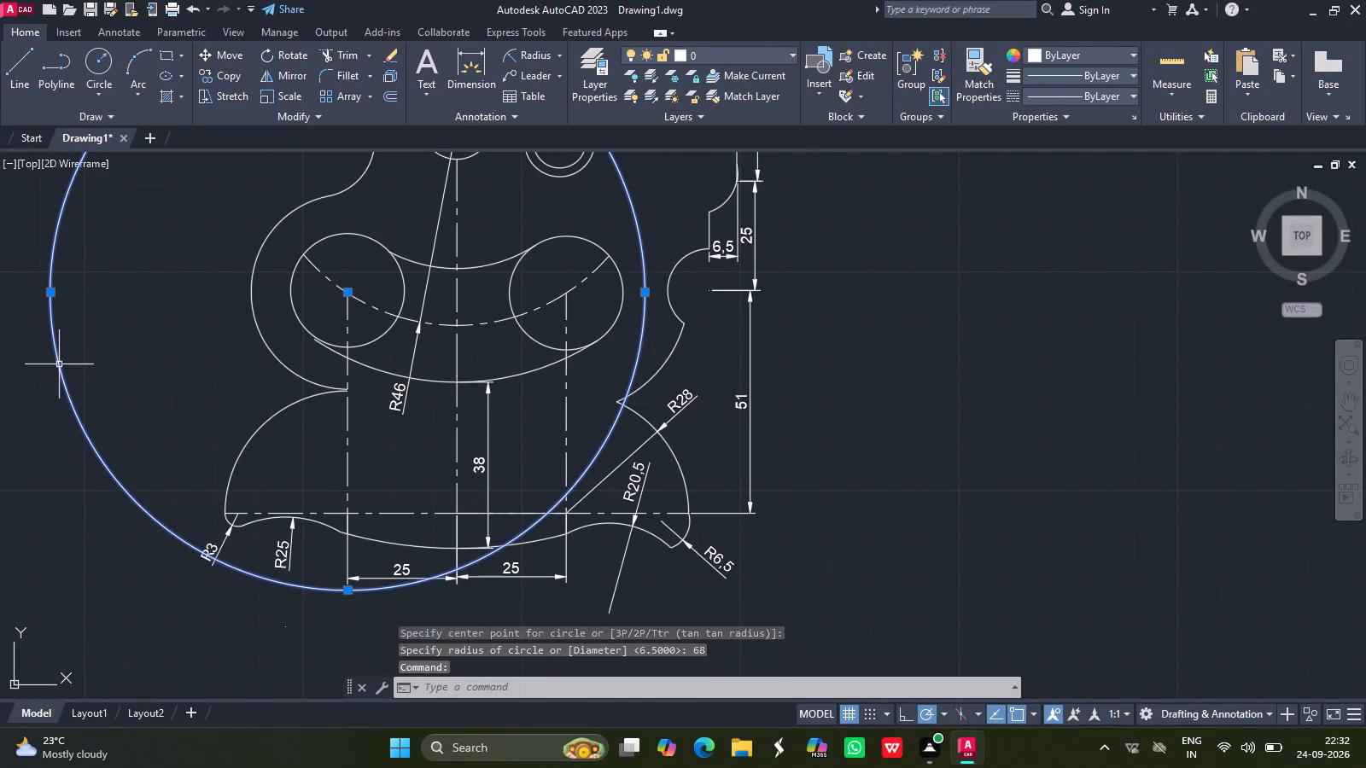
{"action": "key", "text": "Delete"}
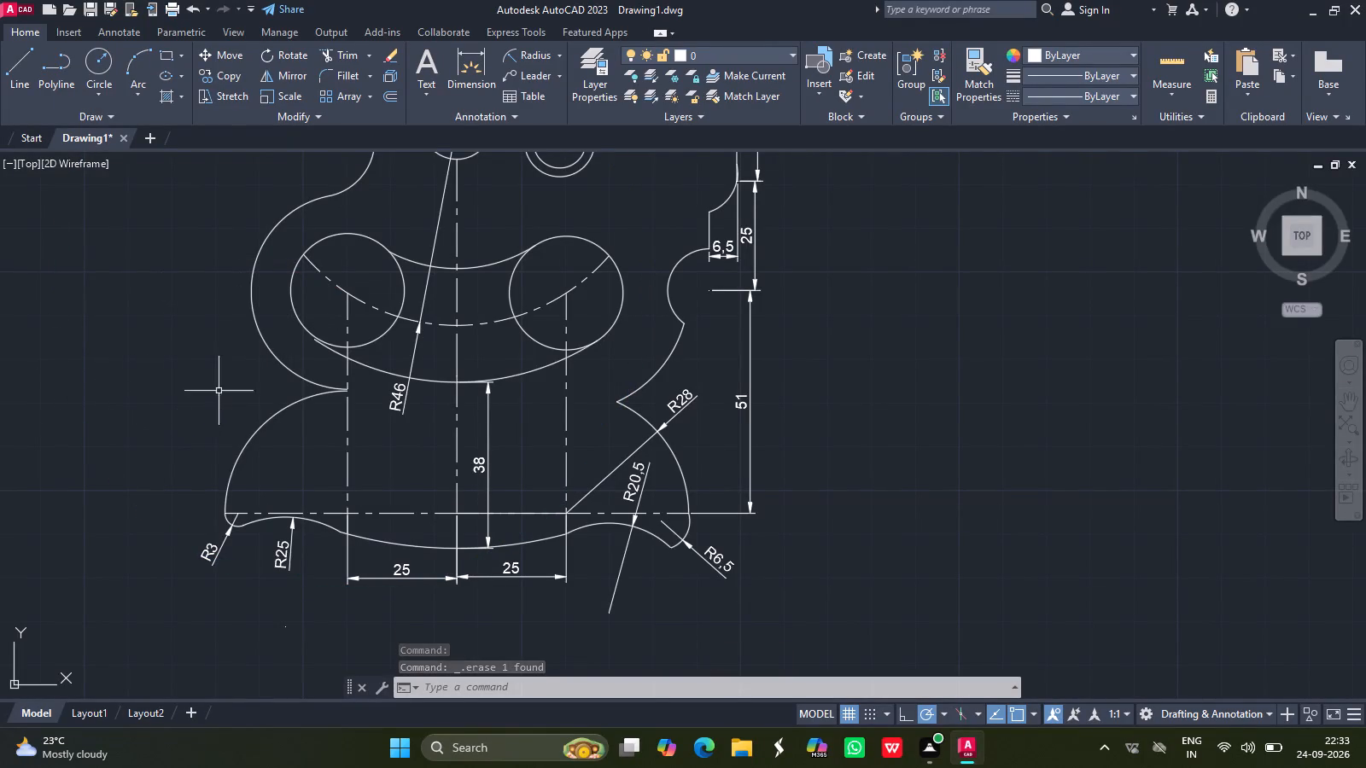
Draw a circle of radius 68 centred on the concentric circles on the middle centre line above the curved slot.
{"action": "scroll", "coordinate": [294, 356], "scroll_direction": "down", "scroll_amount": 1, "text": "ctrl"}
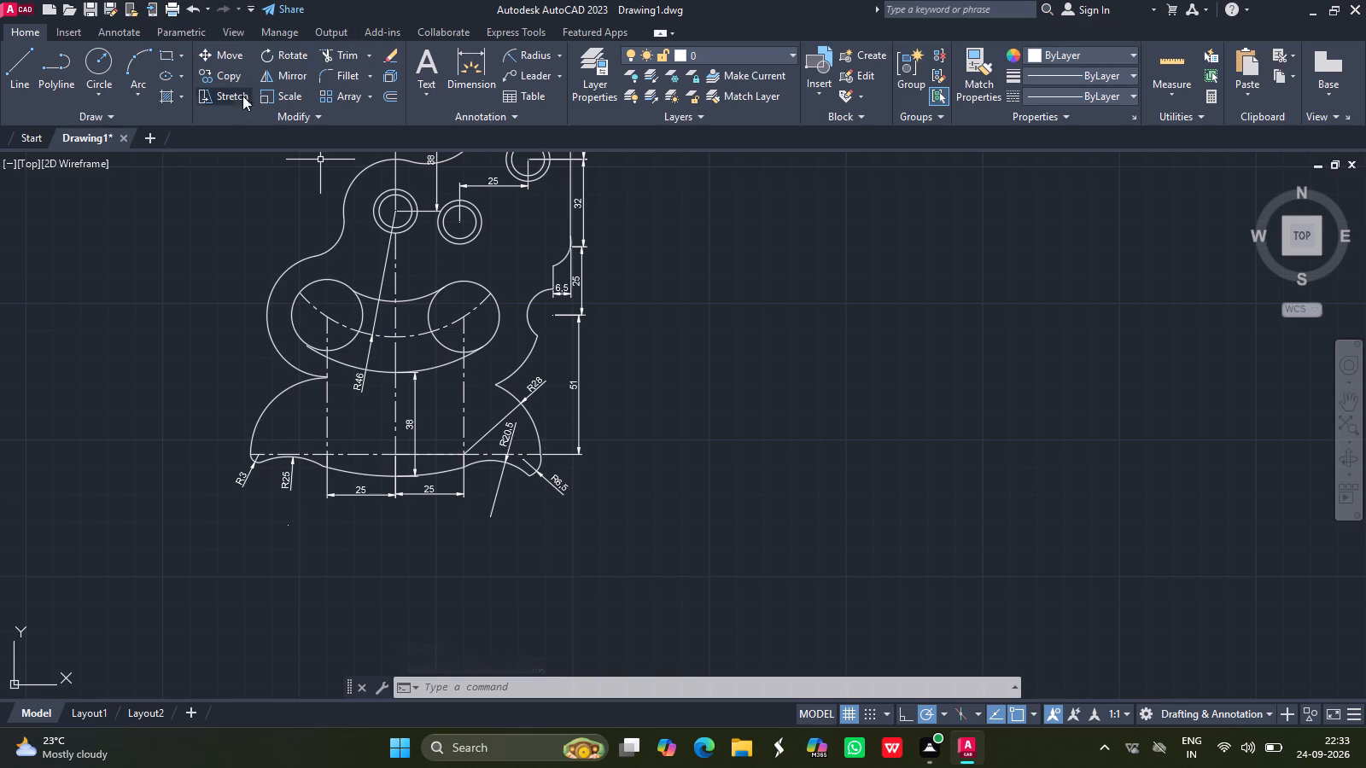
{"action": "left_click", "coordinate": [108, 62]}
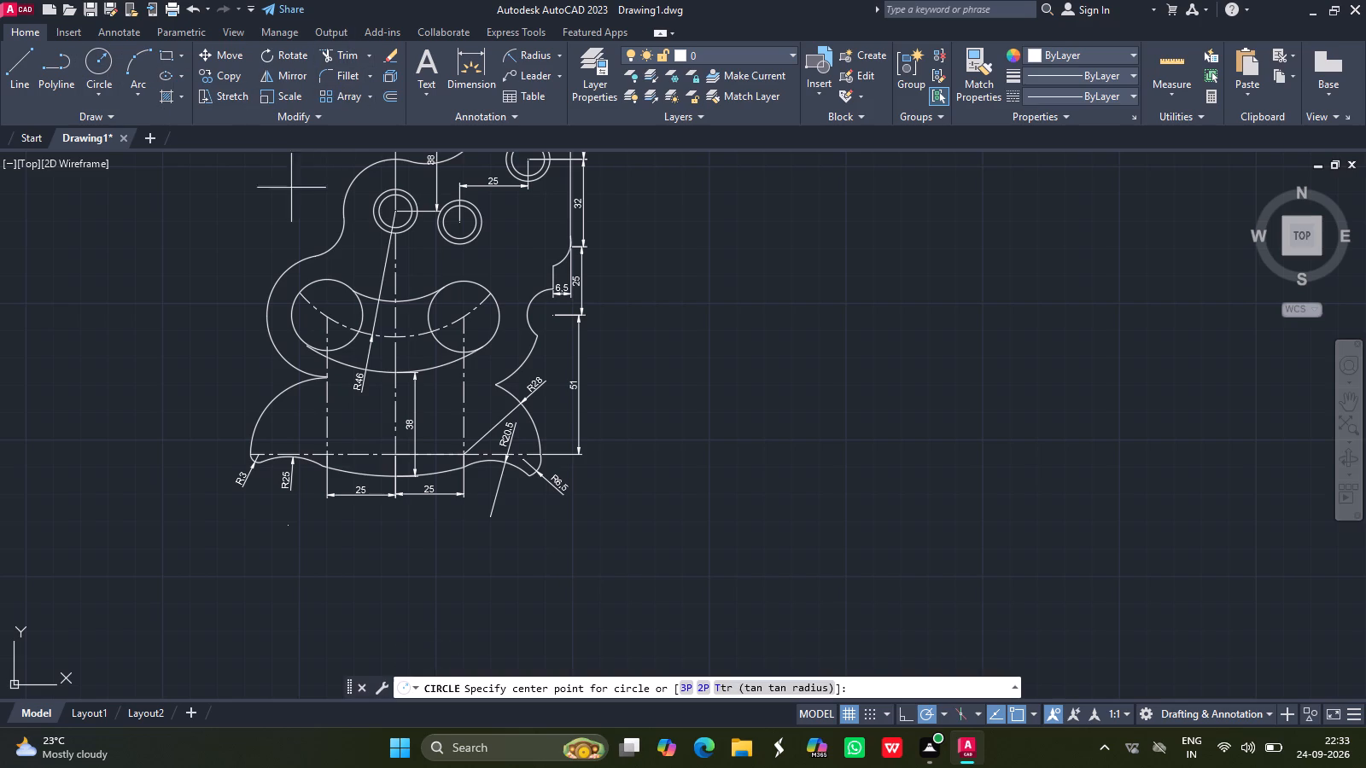
{"action": "left_click_drag", "start_coordinate": [397, 208], "coordinate": [273, 243]}
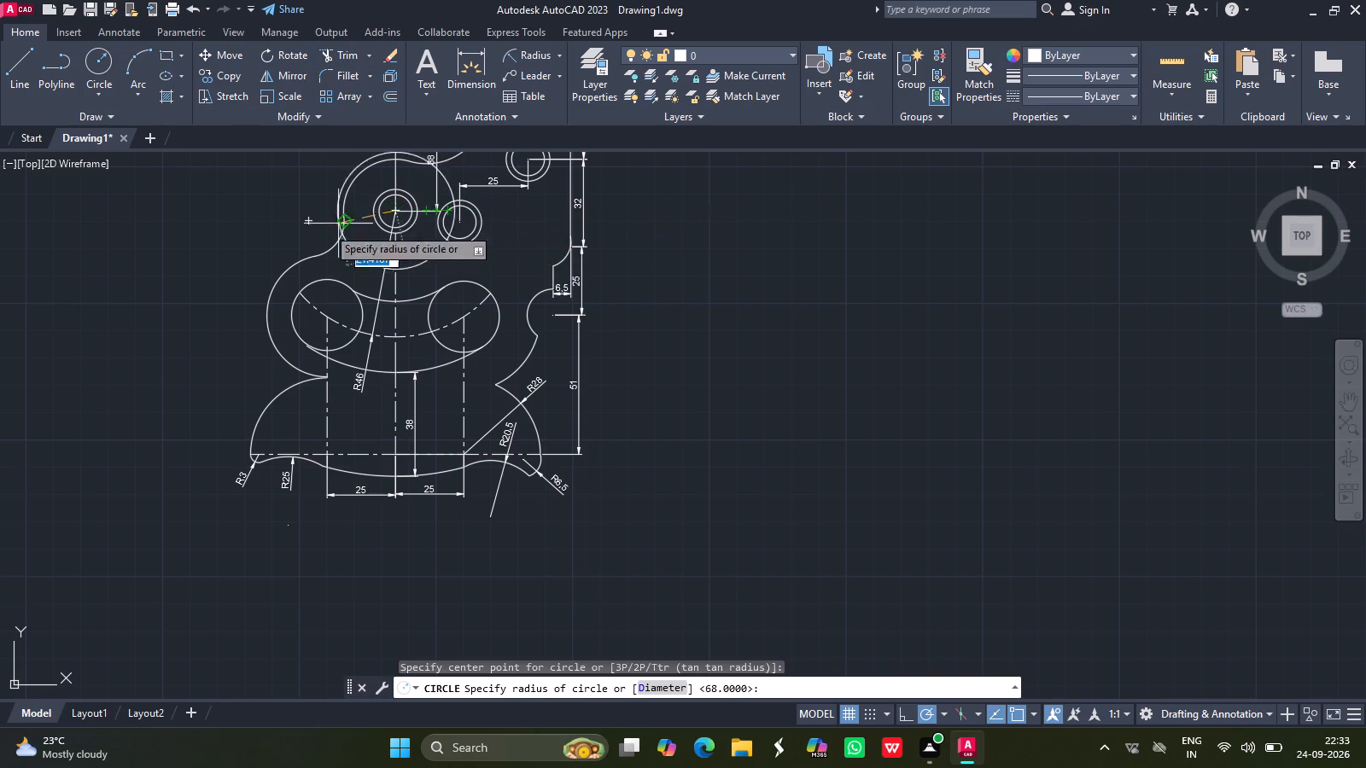
{"action": "left_click_drag", "start_coordinate": [273, 243], "coordinate": [225, 262]}
{"action": "type", "text": "68"}
{"action": "key", "text": "Return"}
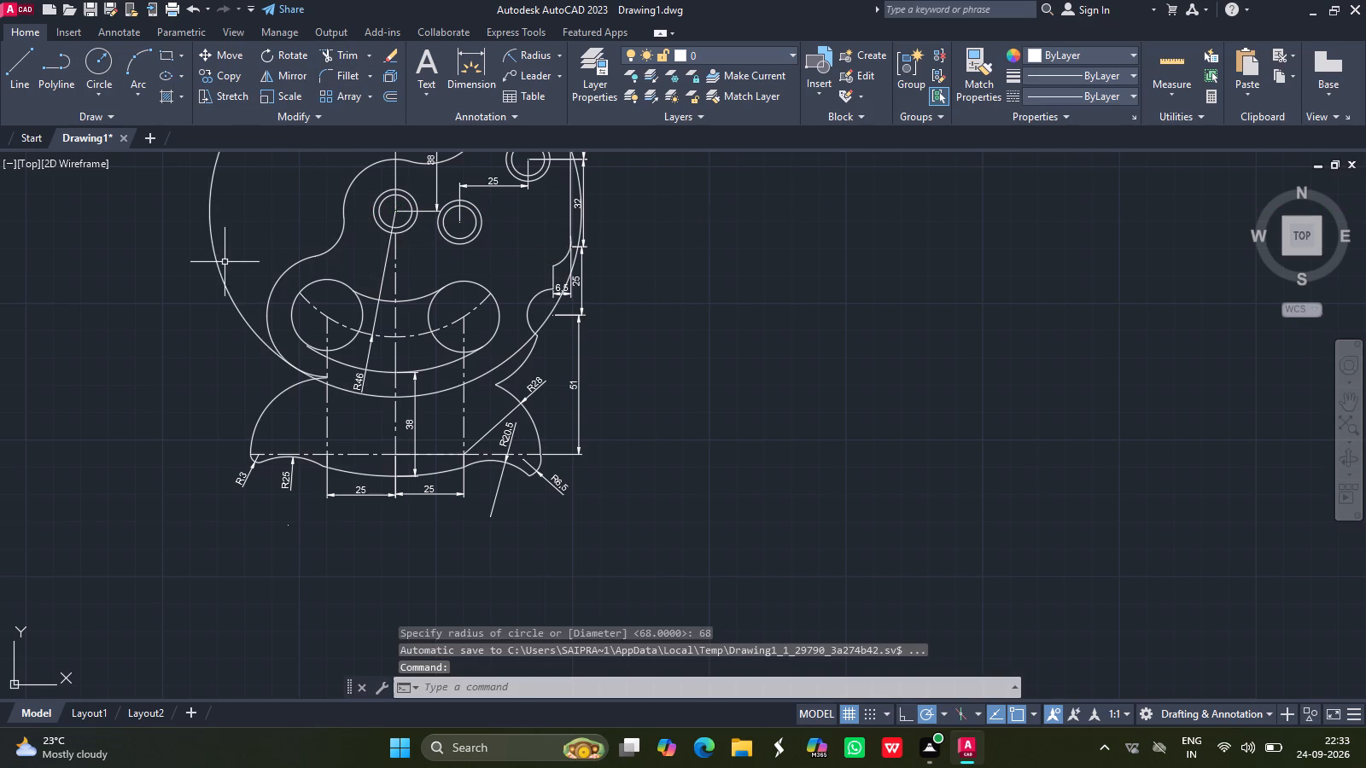
Trim the radius 68 circle to a short arc linking the left-side arc to the lower-left convex arc, removing overhanging ends and the leftover piece.
{"action": "scroll", "coordinate": [312, 373], "scroll_direction": "up", "scroll_amount": 2, "text": "ctrl"}
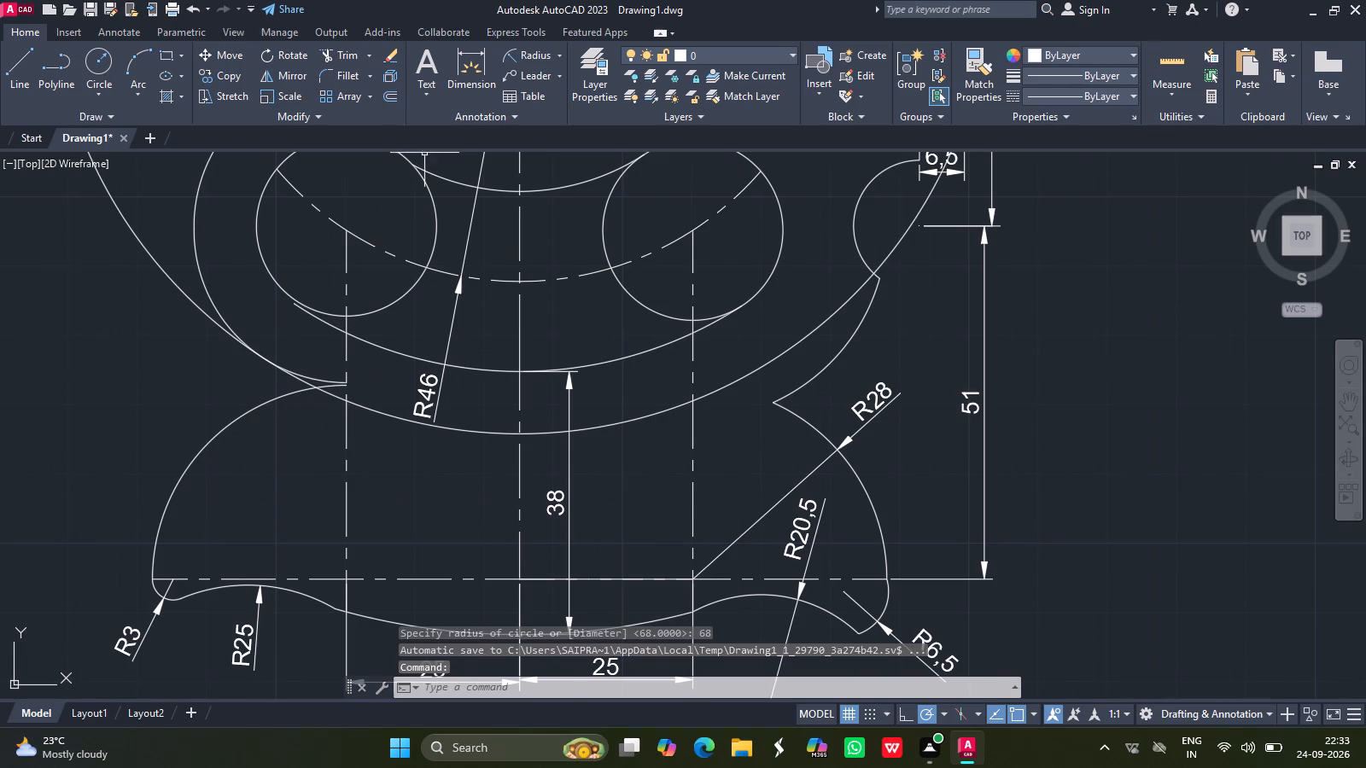
{"action": "left_click", "coordinate": [341, 56]}
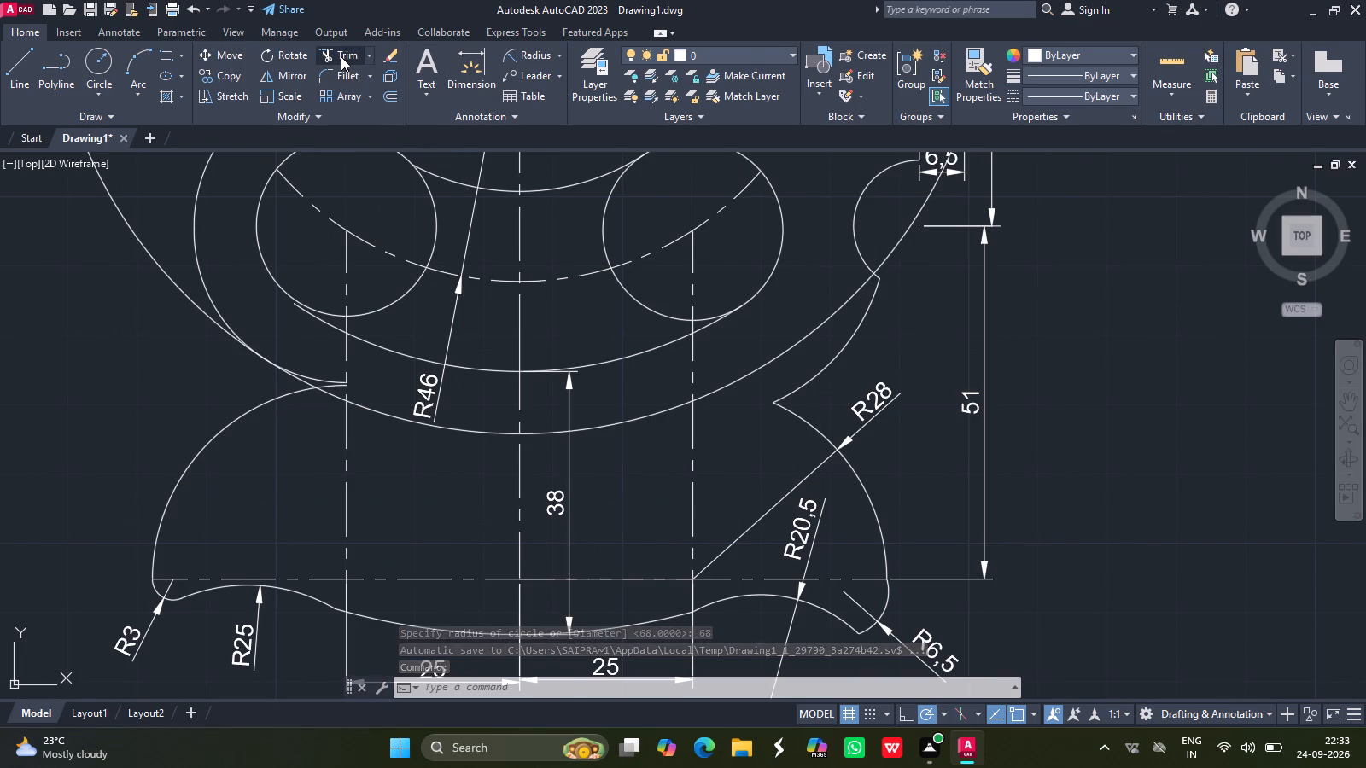
{"action": "left_click", "coordinate": [329, 383]}
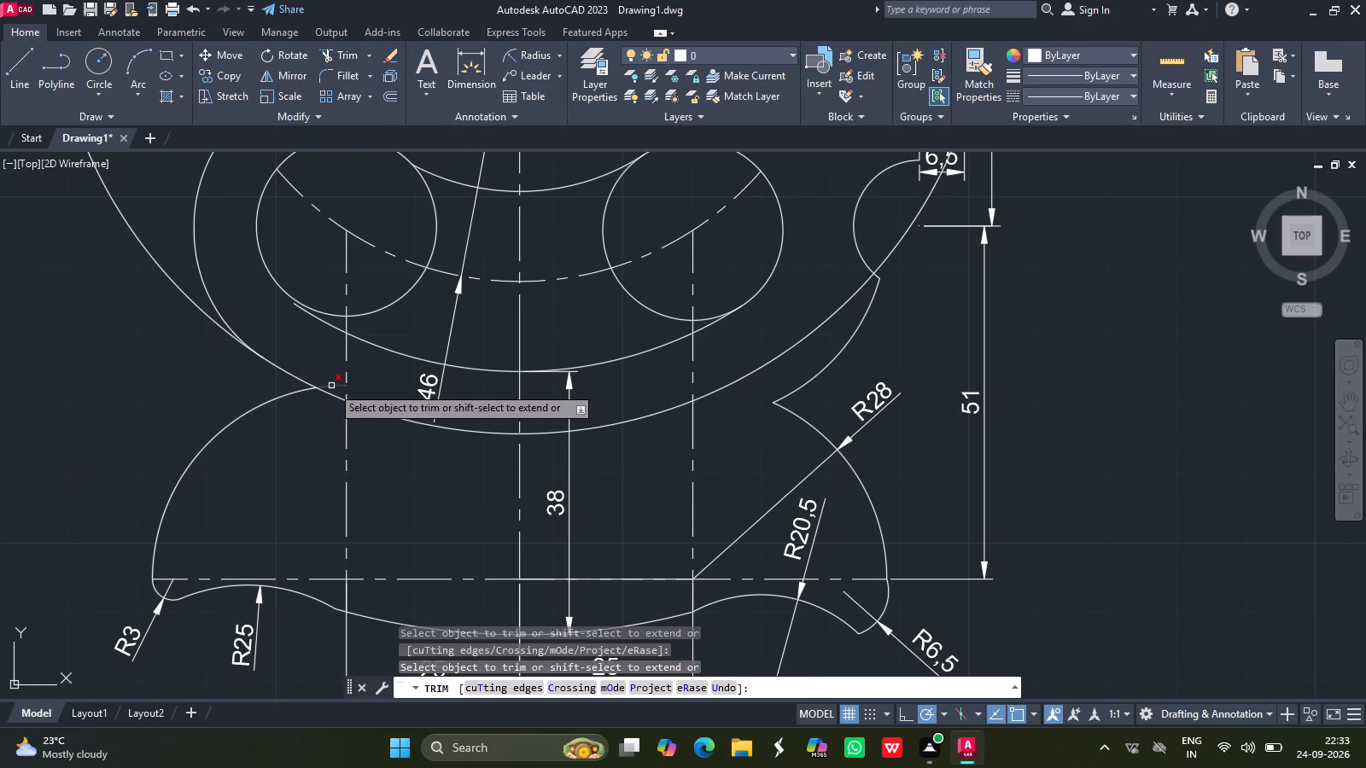
{"action": "left_click", "coordinate": [331, 386]}
{"action": "left_click", "coordinate": [332, 394]}
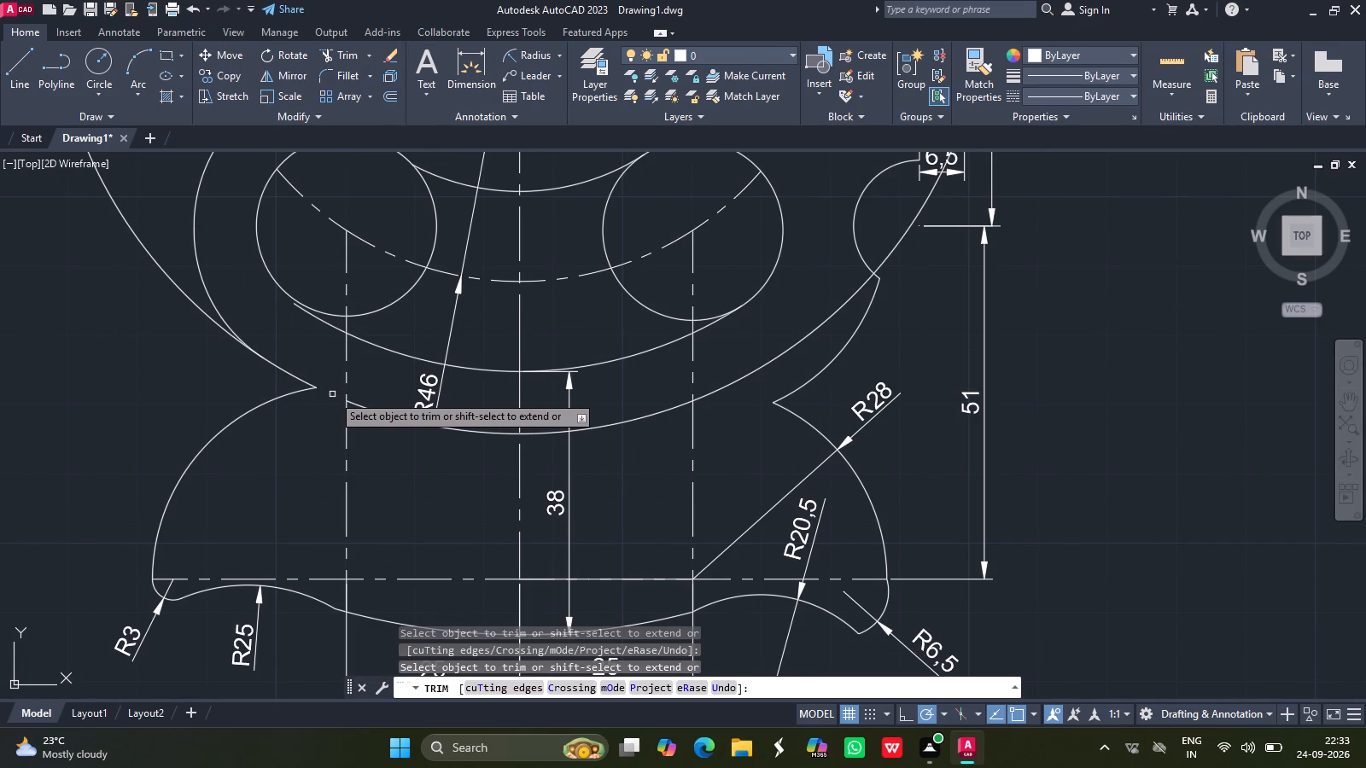
{"action": "left_click", "coordinate": [197, 309]}
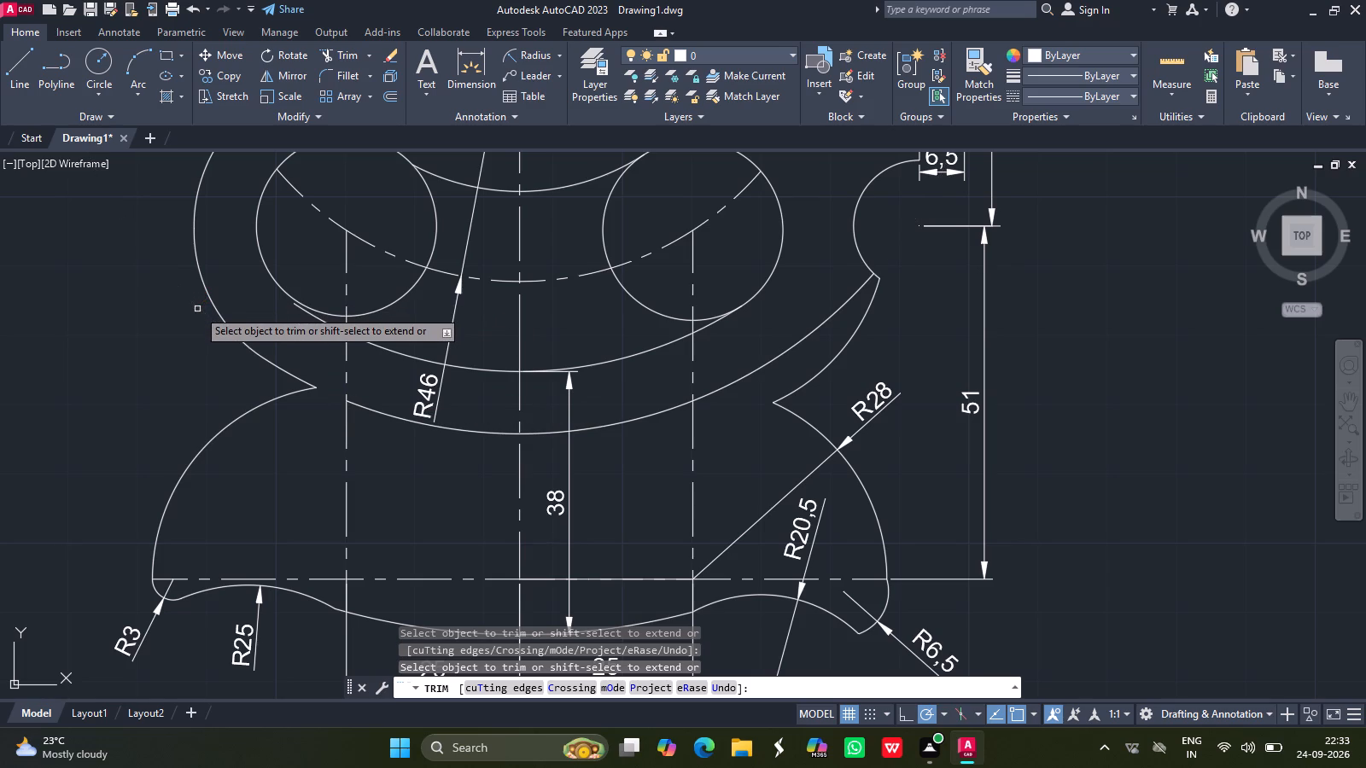
{"action": "scroll", "coordinate": [347, 363], "scroll_direction": "down", "scroll_amount": 1, "text": "ctrl"}
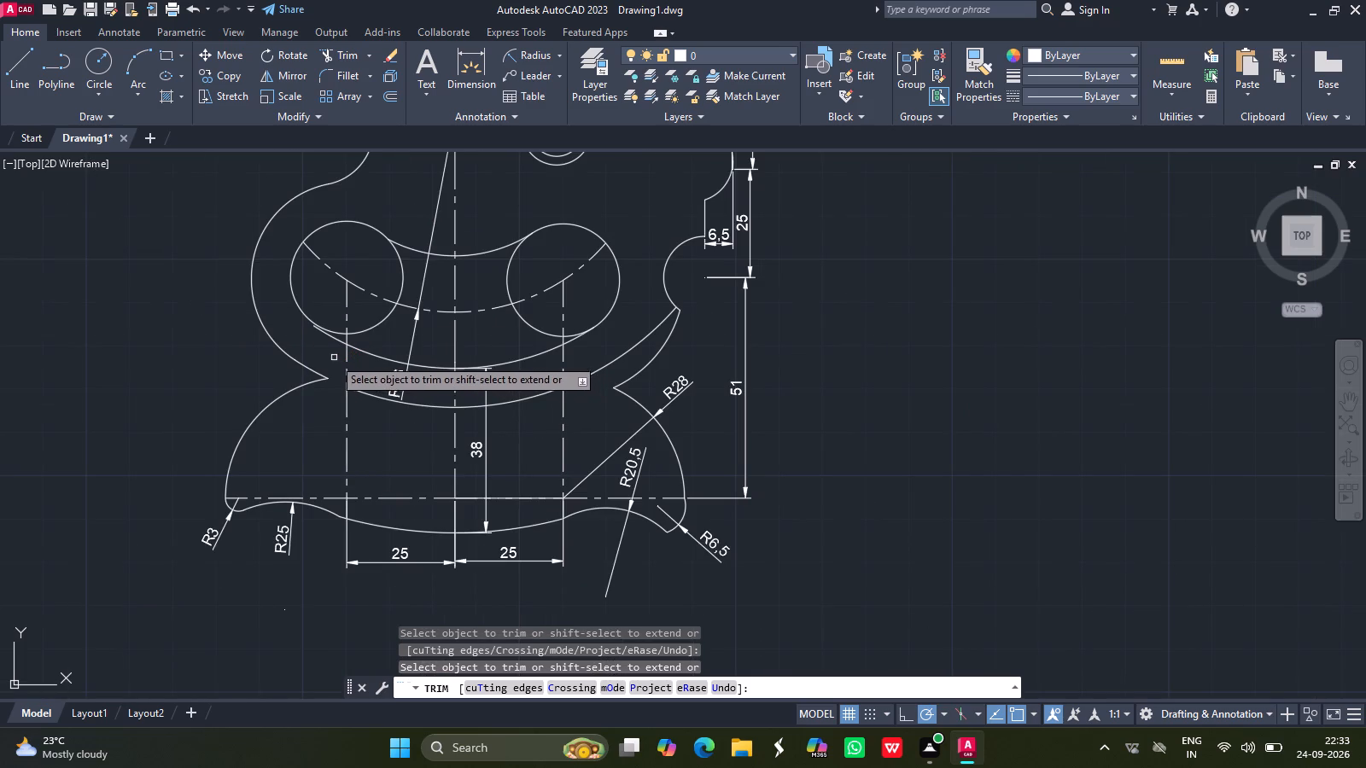
{"action": "key", "text": "Escape"}
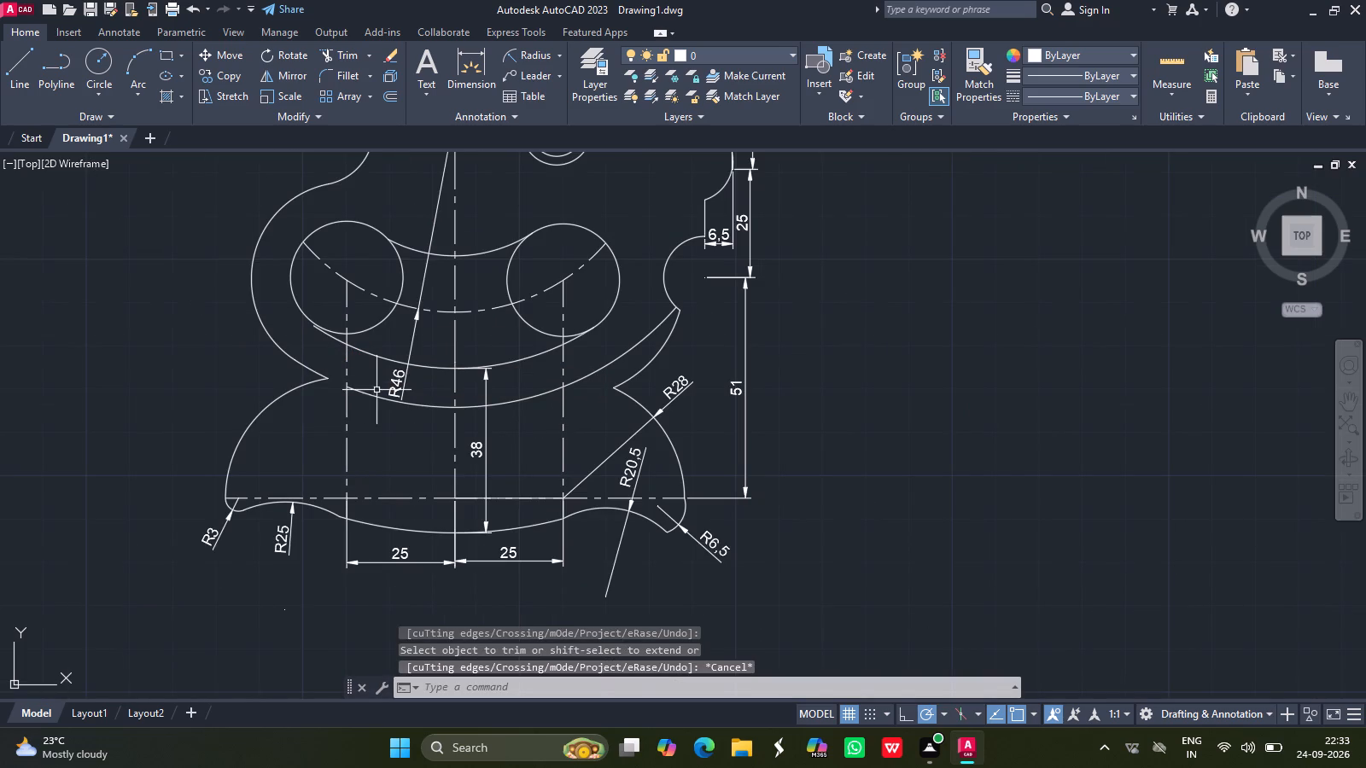
{"action": "left_click", "coordinate": [443, 405]}
{"action": "key", "text": "Delete"}
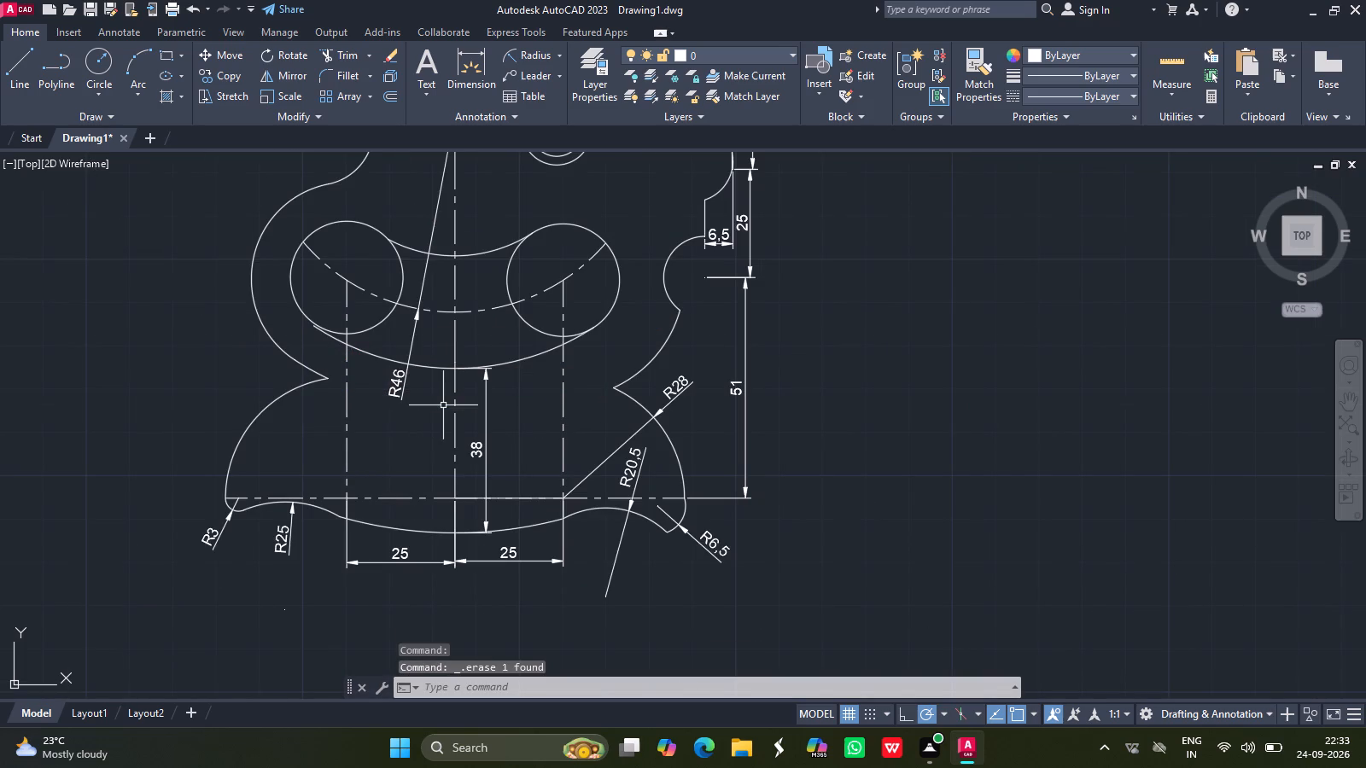
Add a radius dimension to the new short arc below the large left-side arc, with its text outside the profile.
{"action": "scroll", "coordinate": [443, 405], "scroll_direction": "down", "scroll_amount": 3, "text": "ctrl"}
{"action": "scroll", "coordinate": [443, 405], "scroll_direction": "up", "scroll_amount": 4, "text": "ctrl"}
{"action": "scroll", "coordinate": [443, 405], "scroll_direction": "down", "scroll_amount": 1, "text": "ctrl"}
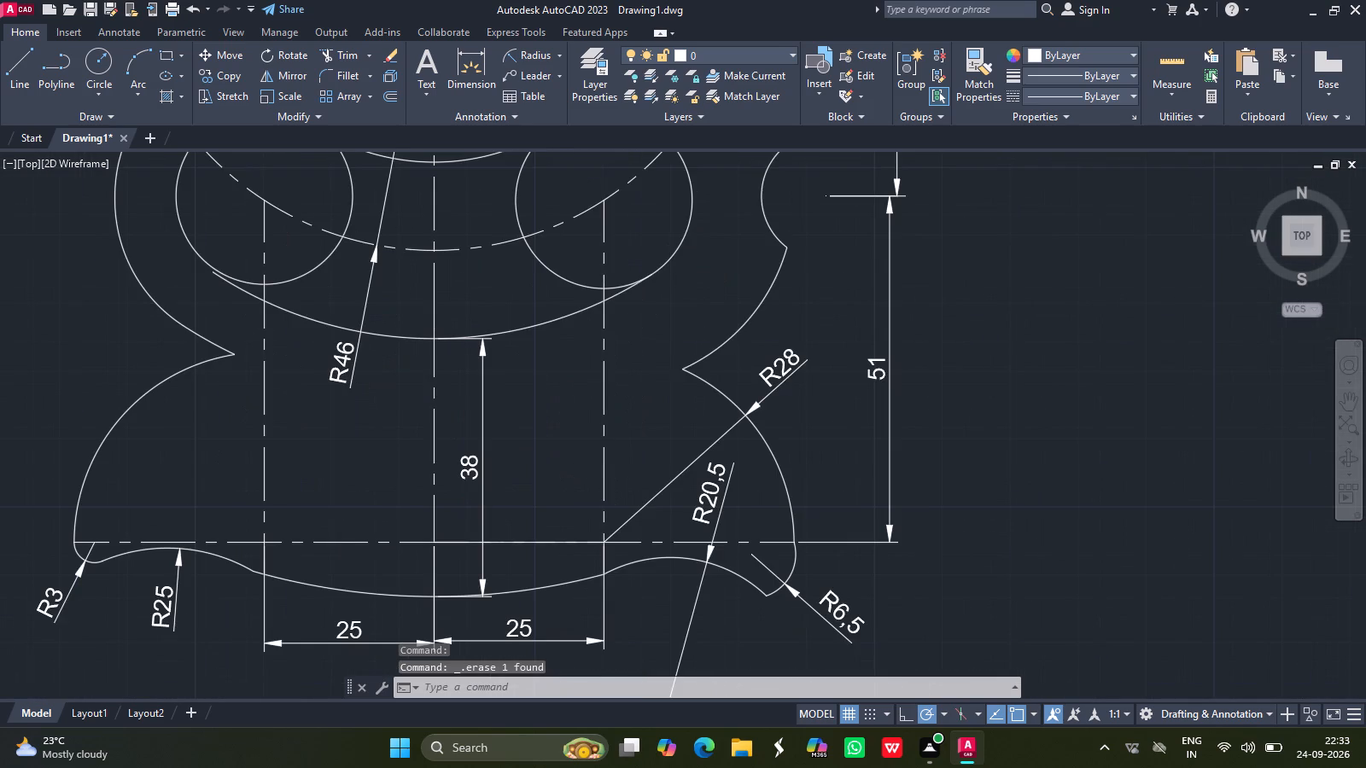
{"action": "scroll", "coordinate": [443, 405], "scroll_direction": "down", "scroll_amount": 2, "text": "ctrl"}
{"action": "scroll", "coordinate": [443, 405], "scroll_direction": "up", "scroll_amount": 1, "text": "ctrl"}
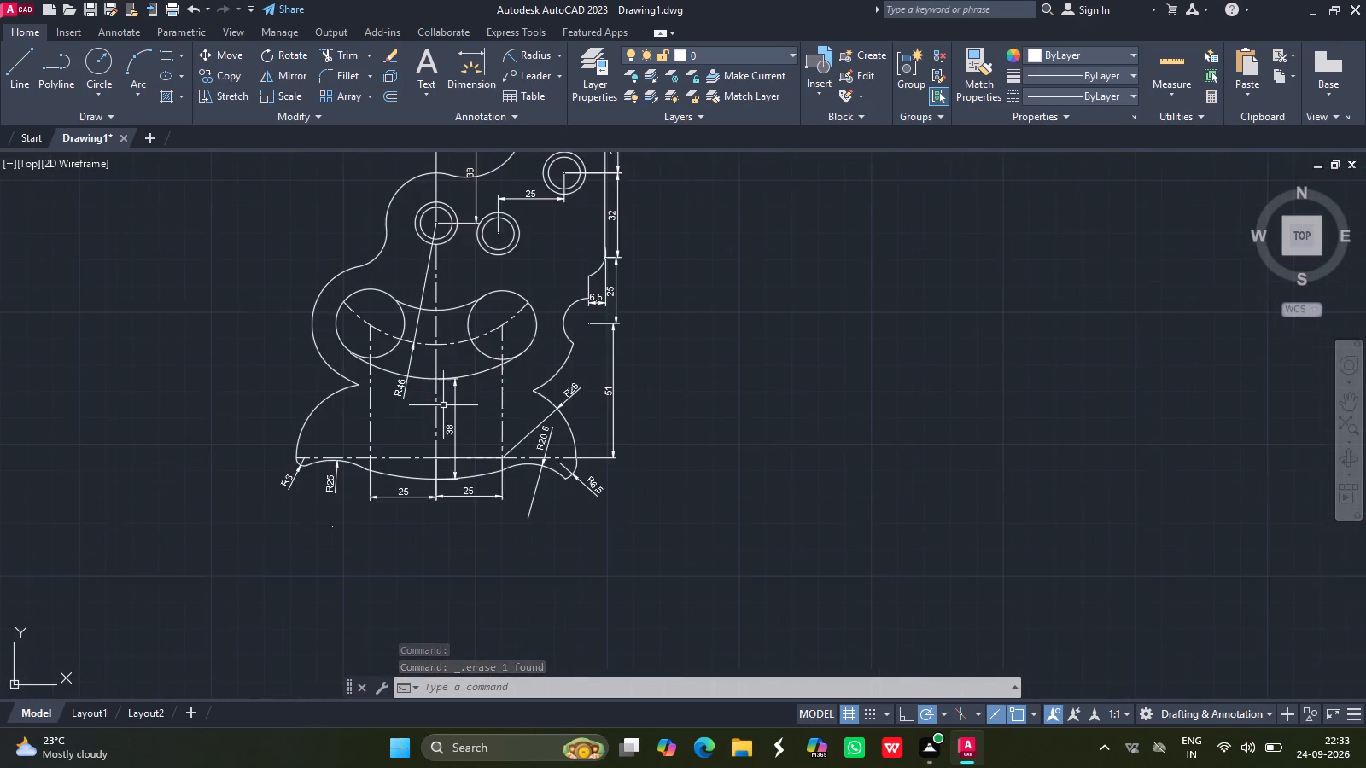
{"action": "scroll", "coordinate": [443, 405], "scroll_direction": "up", "scroll_amount": 1, "text": "ctrl"}
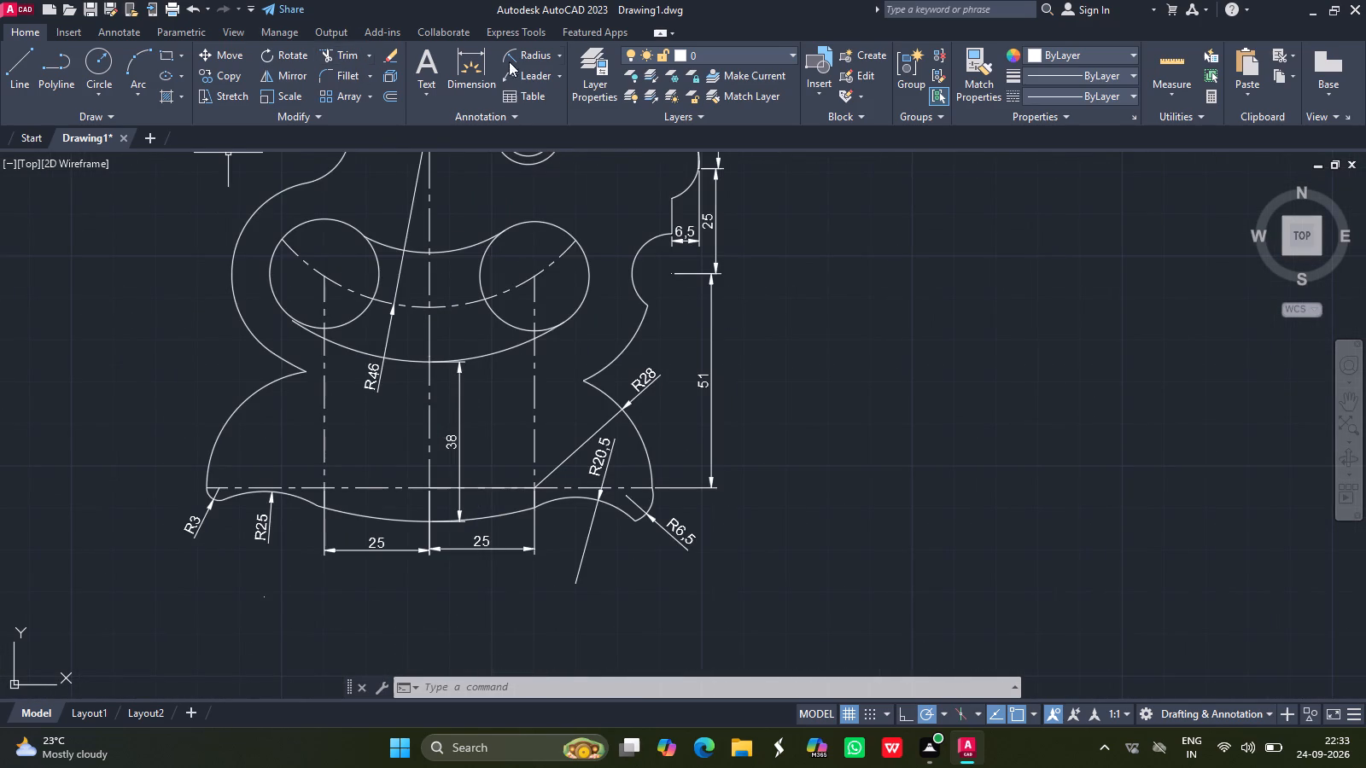
{"action": "left_click", "coordinate": [531, 61]}
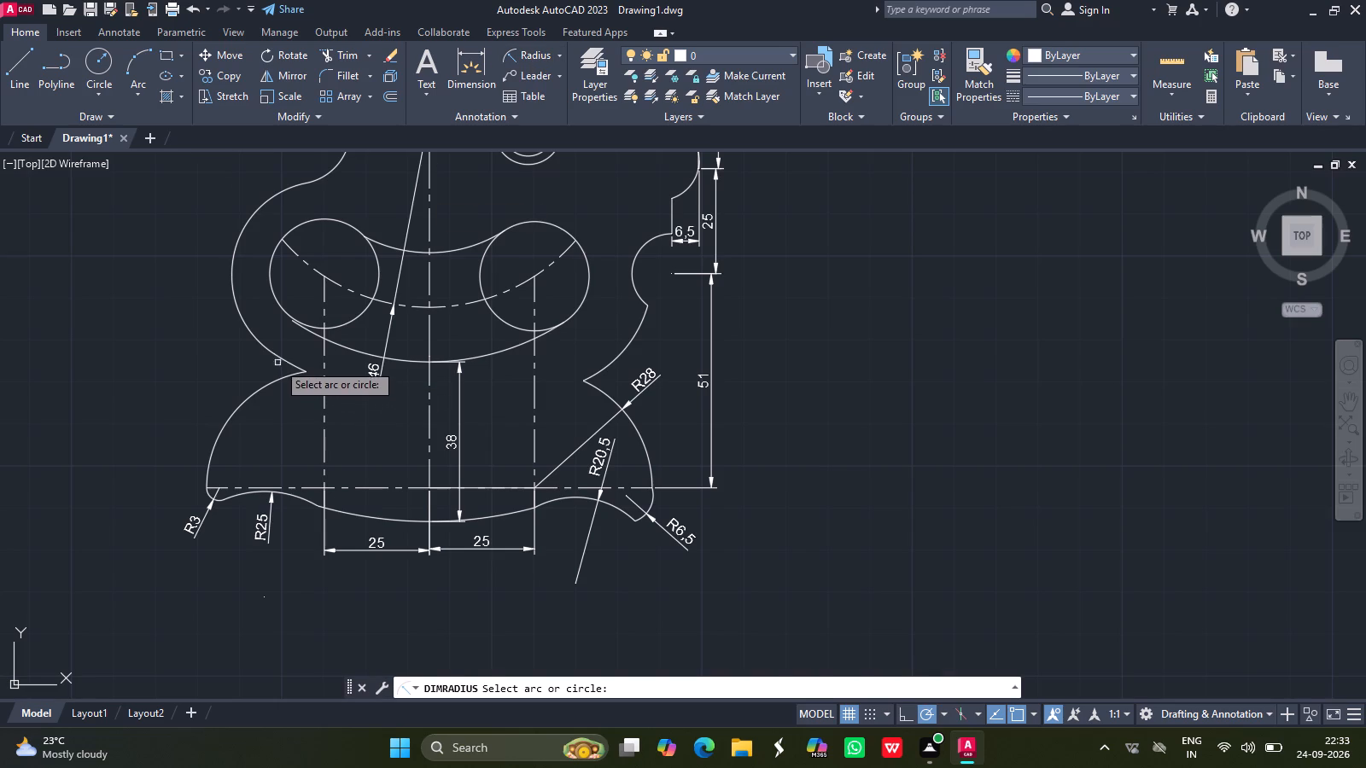
{"action": "left_click_drag", "start_coordinate": [283, 356], "coordinate": [248, 376]}
{"action": "left_click", "coordinate": [248, 376]}
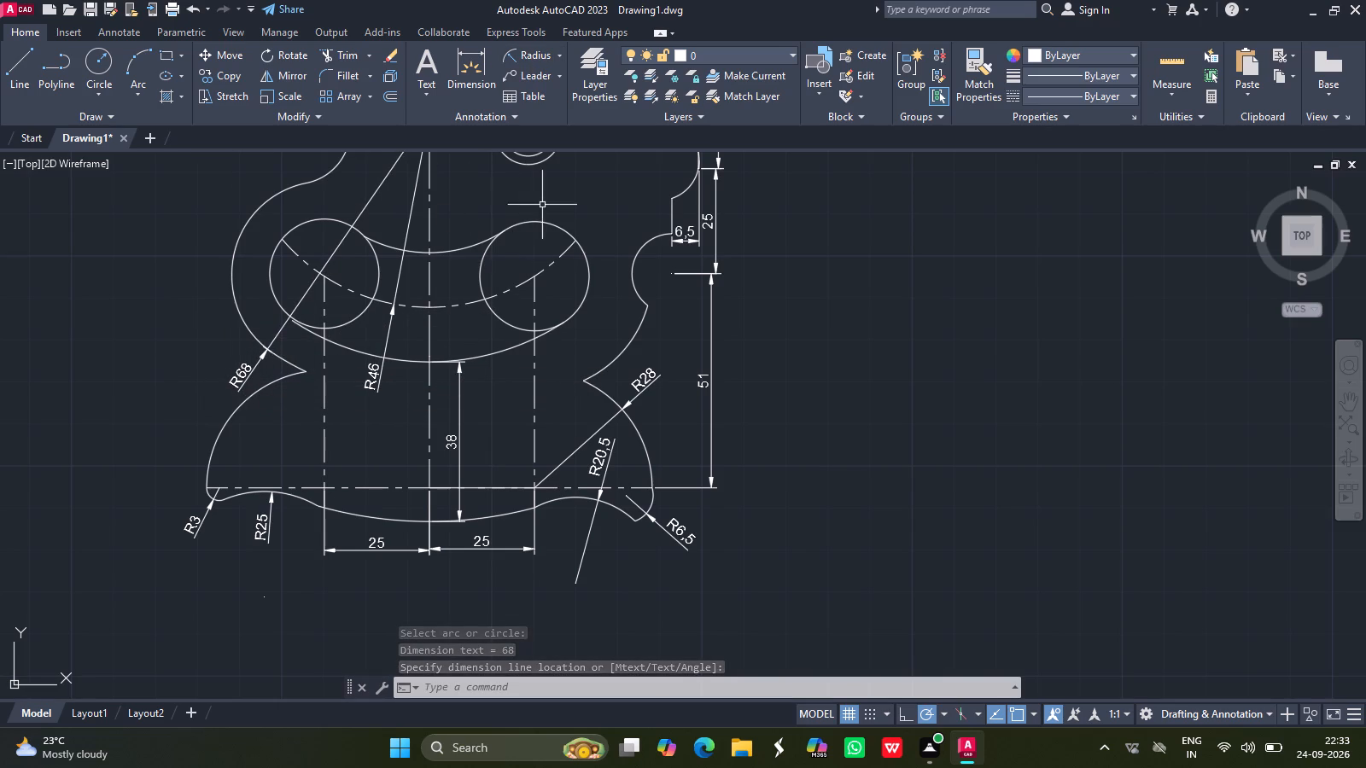
Add radius dimensions to the large left-side arc and the curved slot's left end circle, both with text left of the profile.
{"action": "left_click", "coordinate": [526, 55]}
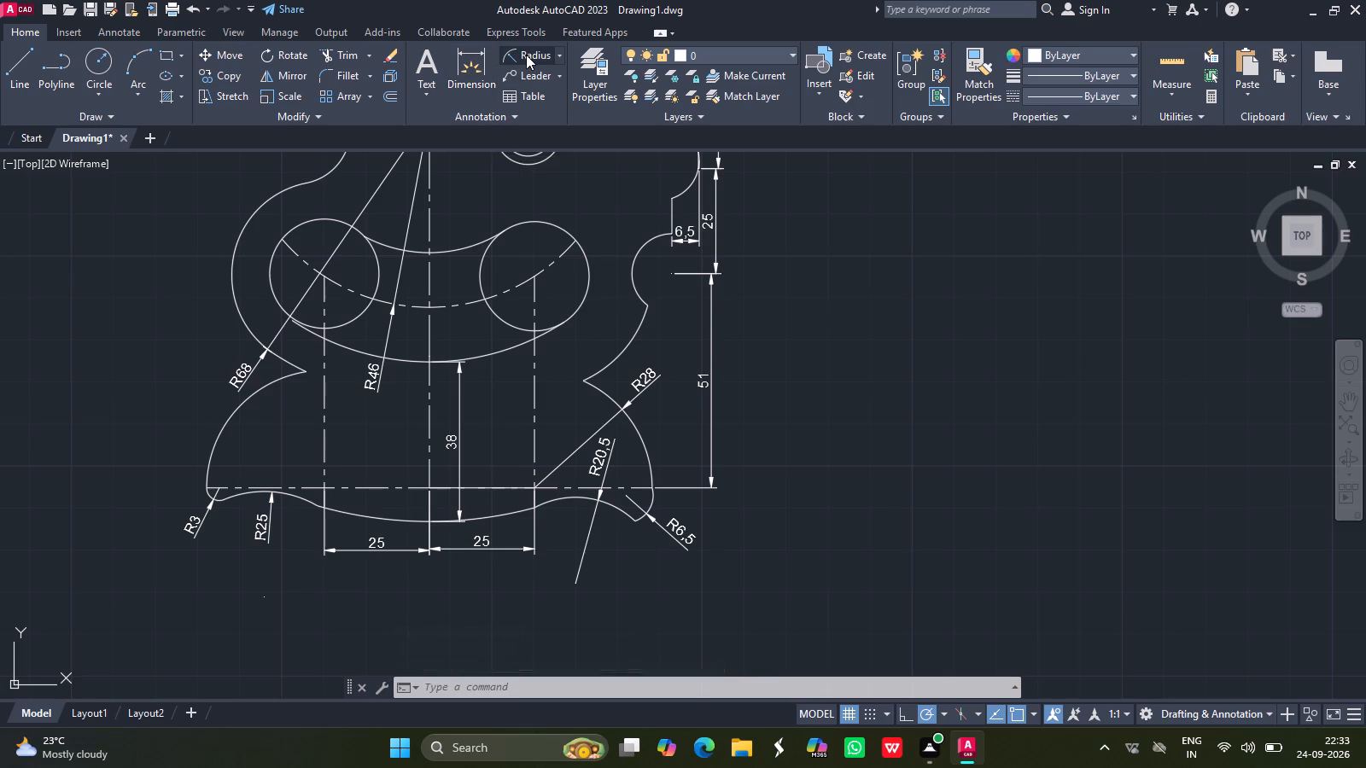
{"action": "left_click_drag", "start_coordinate": [234, 249], "coordinate": [212, 250]}
{"action": "left_click", "coordinate": [212, 250]}
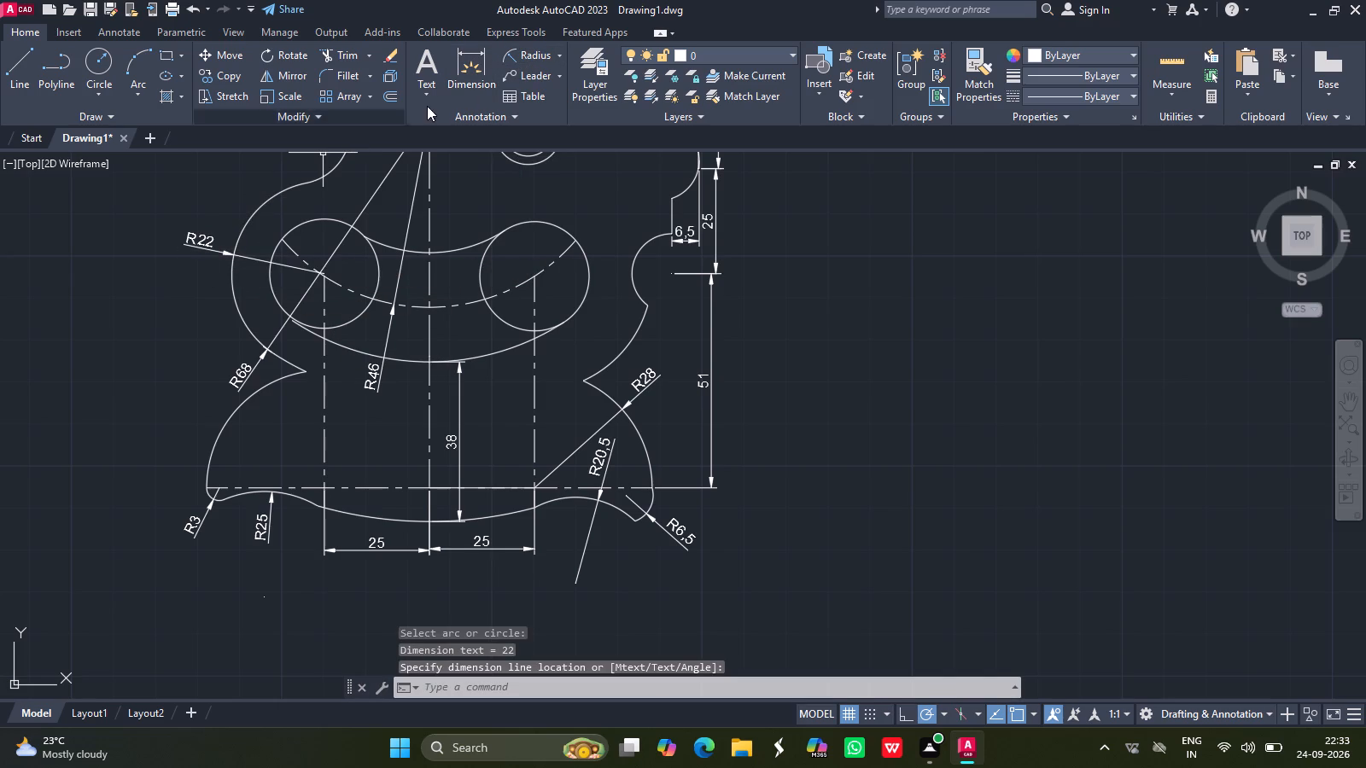
{"action": "left_click", "coordinate": [532, 56]}
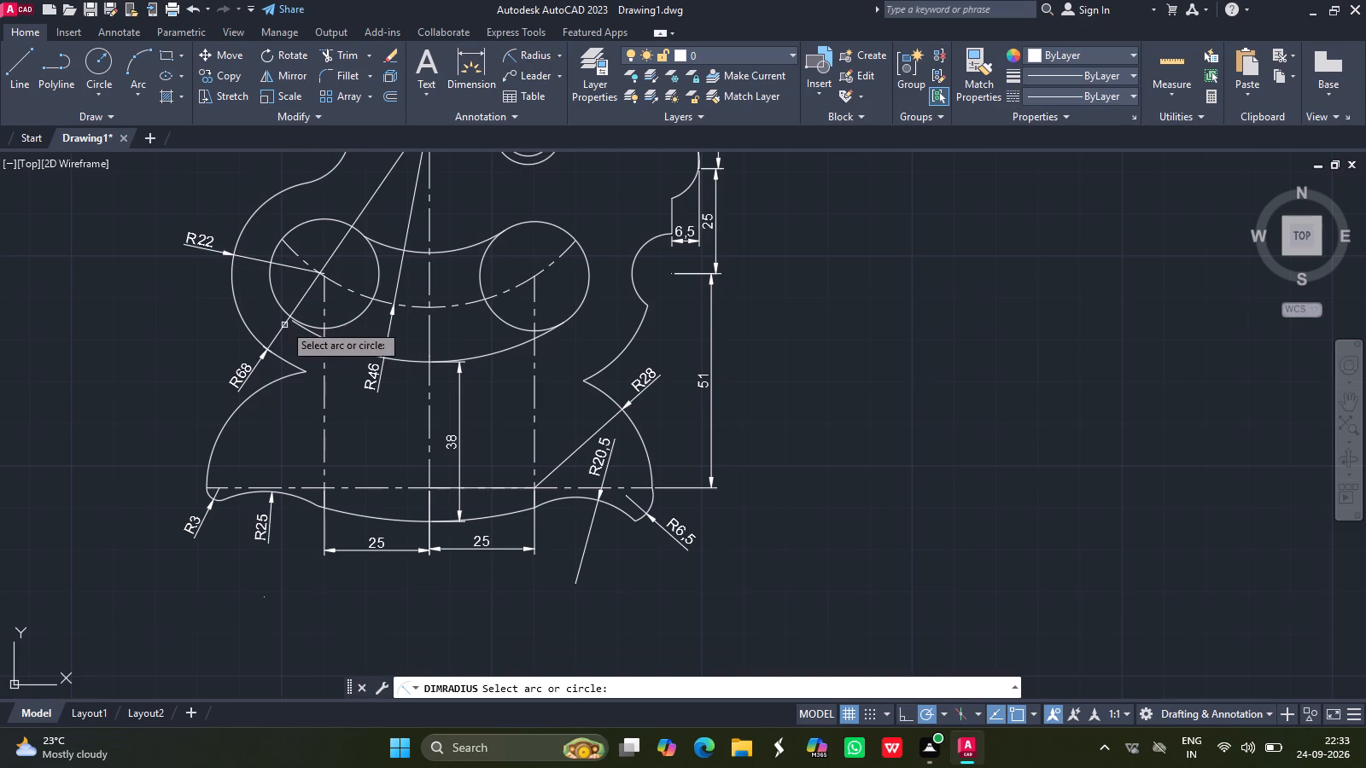
{"action": "left_click_drag", "start_coordinate": [283, 305], "coordinate": [221, 316]}
{"action": "left_click", "coordinate": [221, 316]}
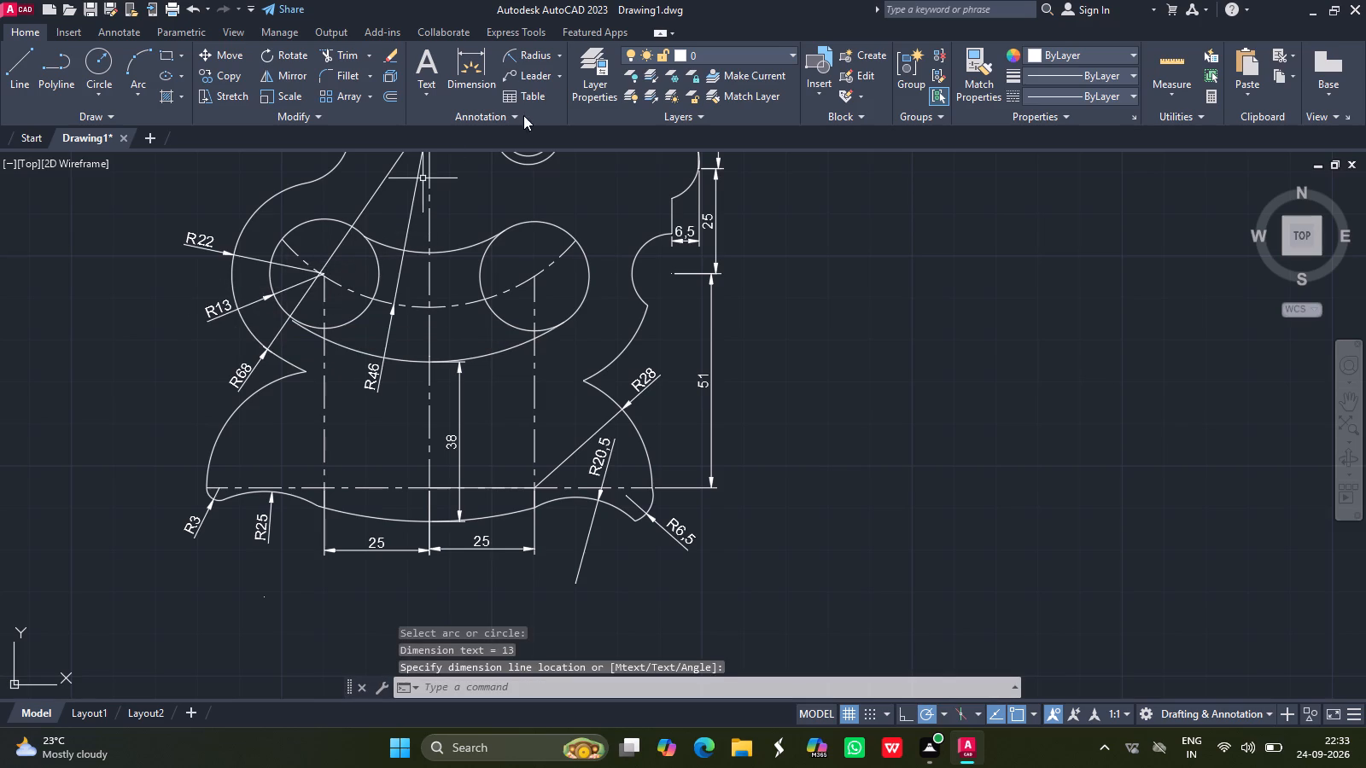
Add a radius dimension to the small concave arc directly above the large left-side arc.
{"action": "left_click", "coordinate": [522, 58]}
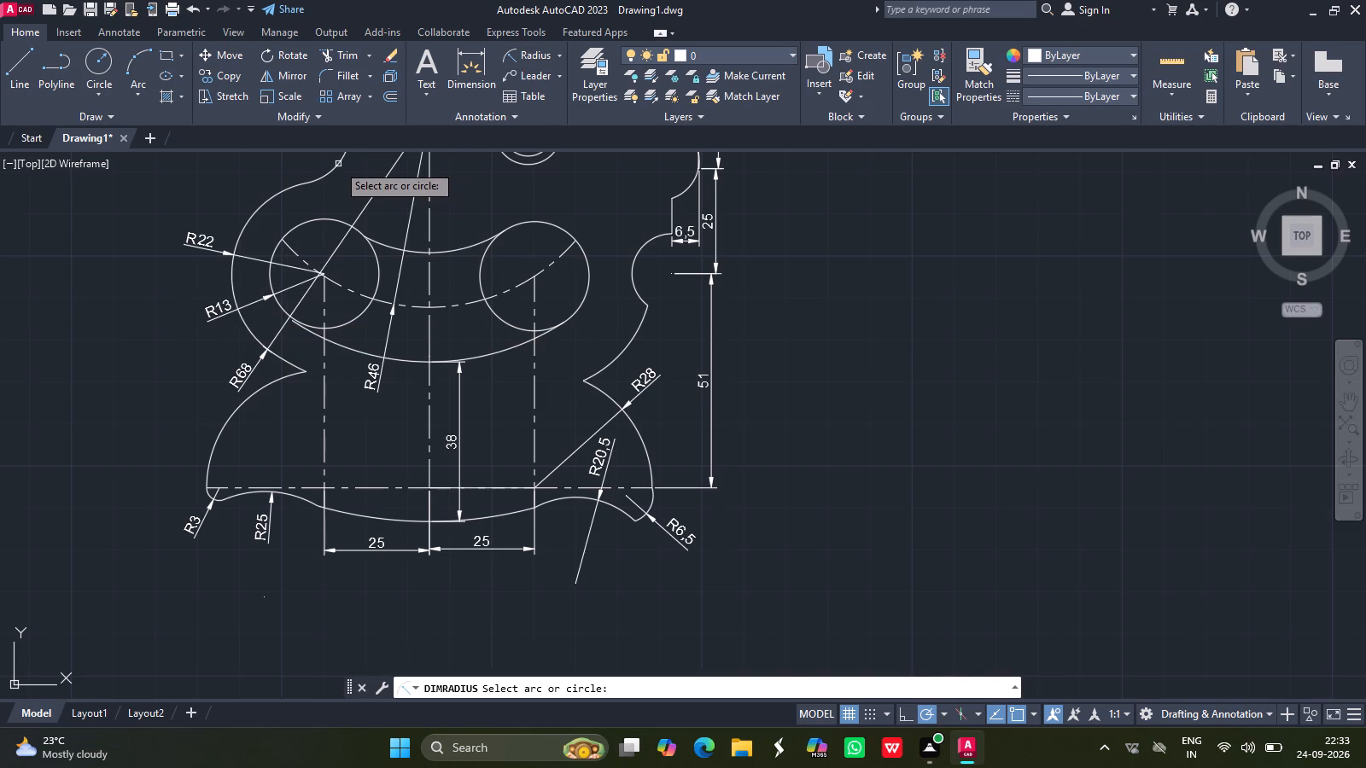
{"action": "left_click_drag", "start_coordinate": [335, 164], "coordinate": [283, 177]}
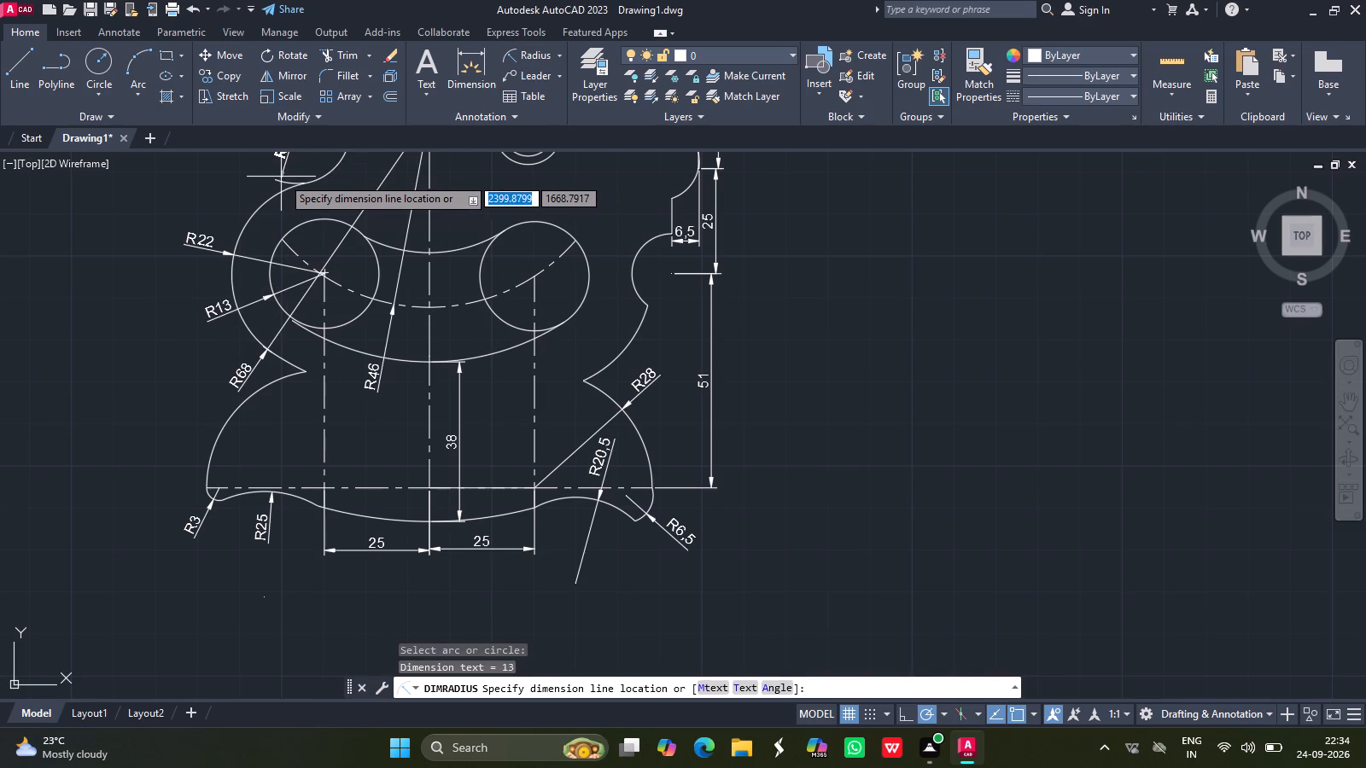
{"action": "left_click_drag", "start_coordinate": [283, 177], "coordinate": [314, 174]}
{"action": "left_click", "coordinate": [314, 174]}
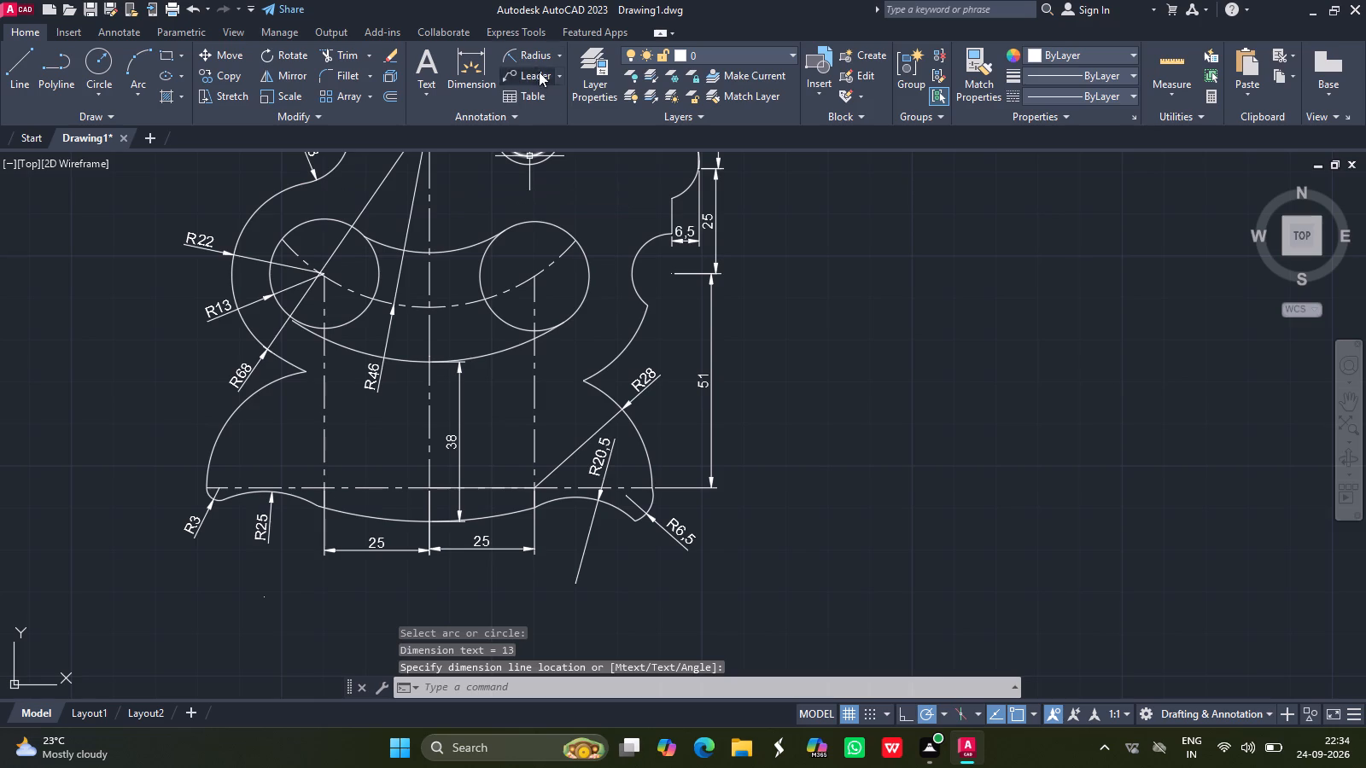
Add a radius dimension to the lower-left convex arc, with its text left of the profile.
{"action": "left_click", "coordinate": [525, 55]}
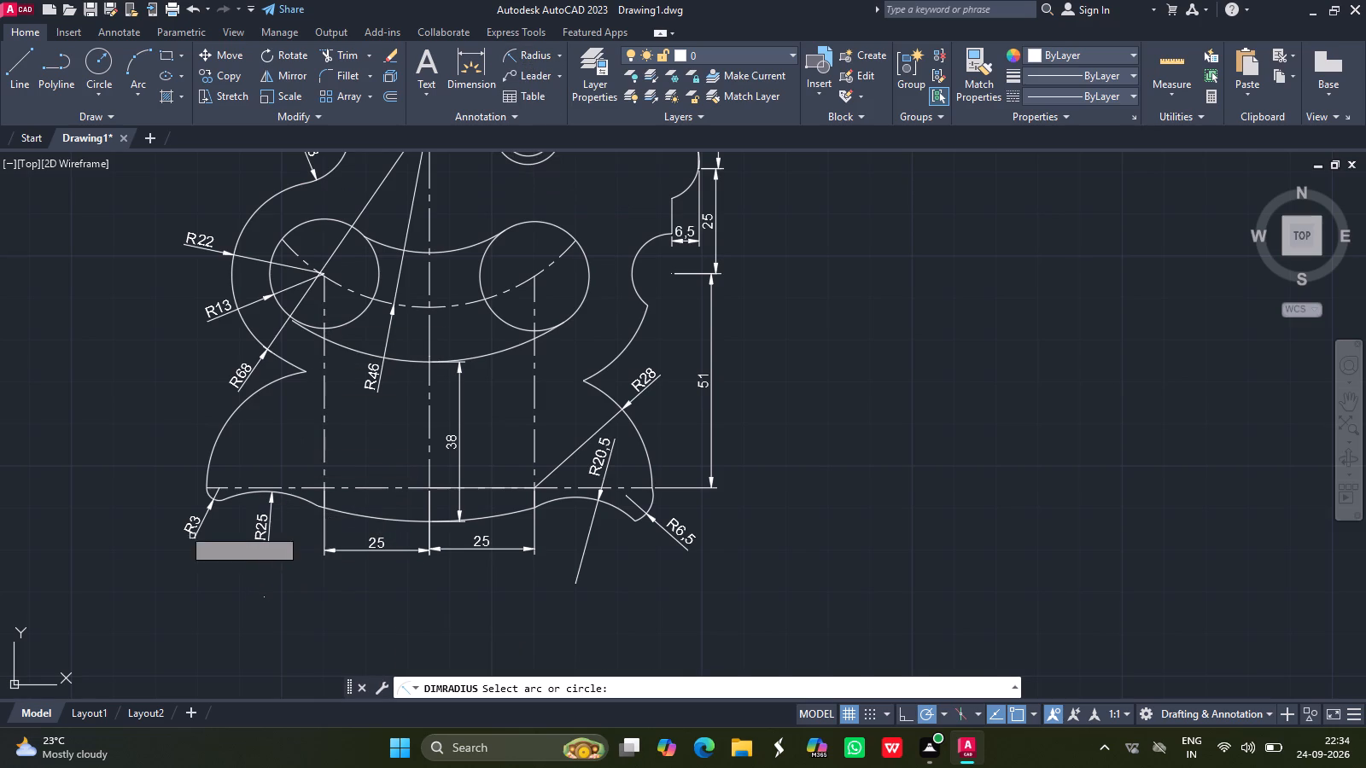
{"action": "left_click_drag", "start_coordinate": [208, 463], "coordinate": [192, 460]}
{"action": "left_click", "coordinate": [192, 460]}
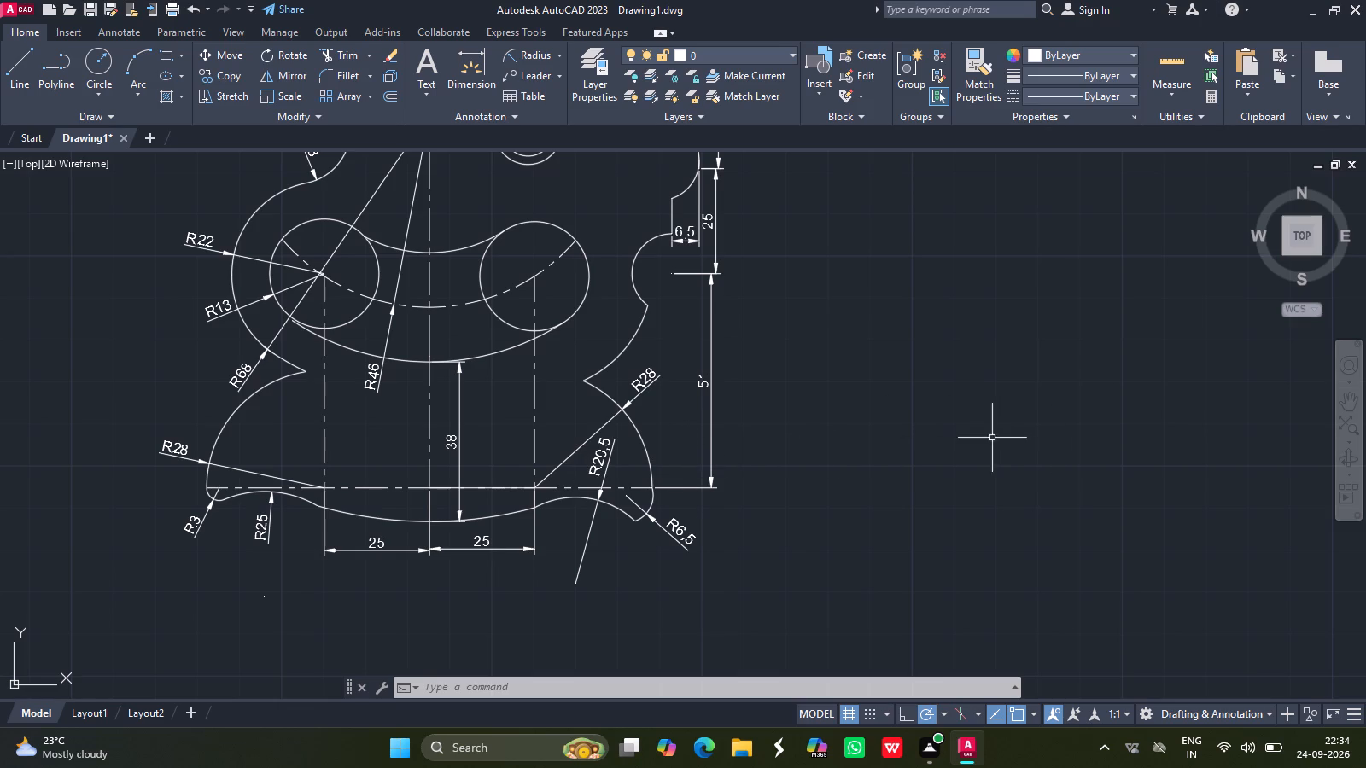
Add a radius dimension to the right-side arc running down to the inward corner above the lower-right lobe.
{"action": "left_click", "coordinate": [528, 54]}
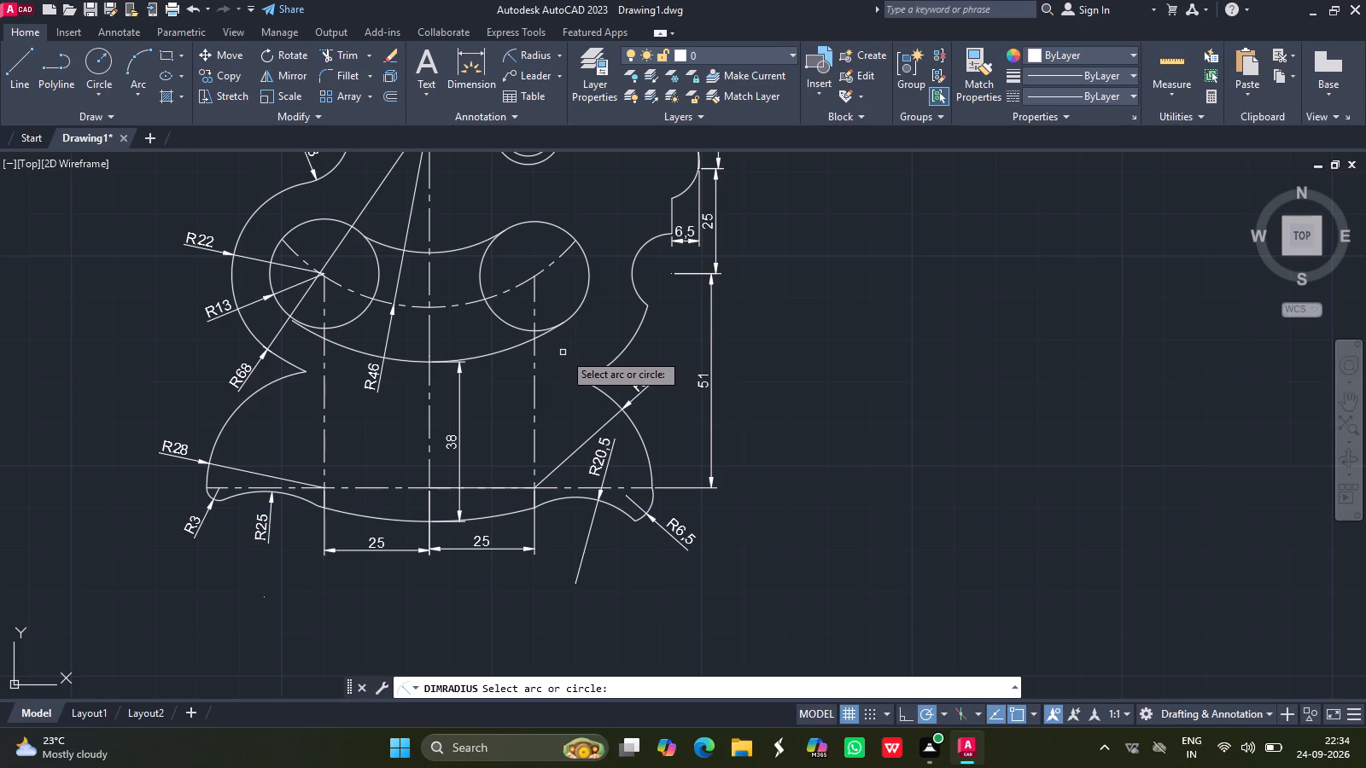
{"action": "left_click_drag", "start_coordinate": [623, 348], "coordinate": [619, 347]}
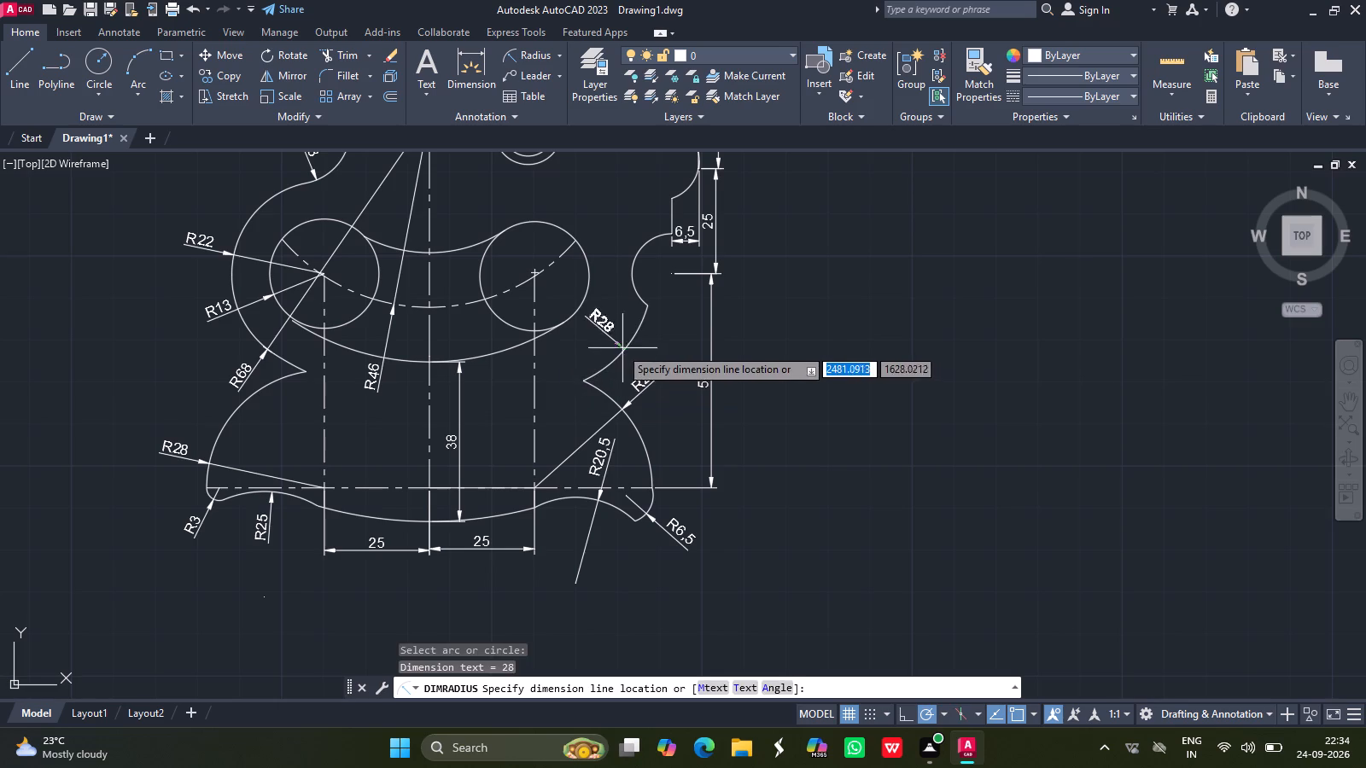
{"action": "left_click_drag", "start_coordinate": [619, 347], "coordinate": [616, 346]}
{"action": "left_click", "coordinate": [616, 346]}
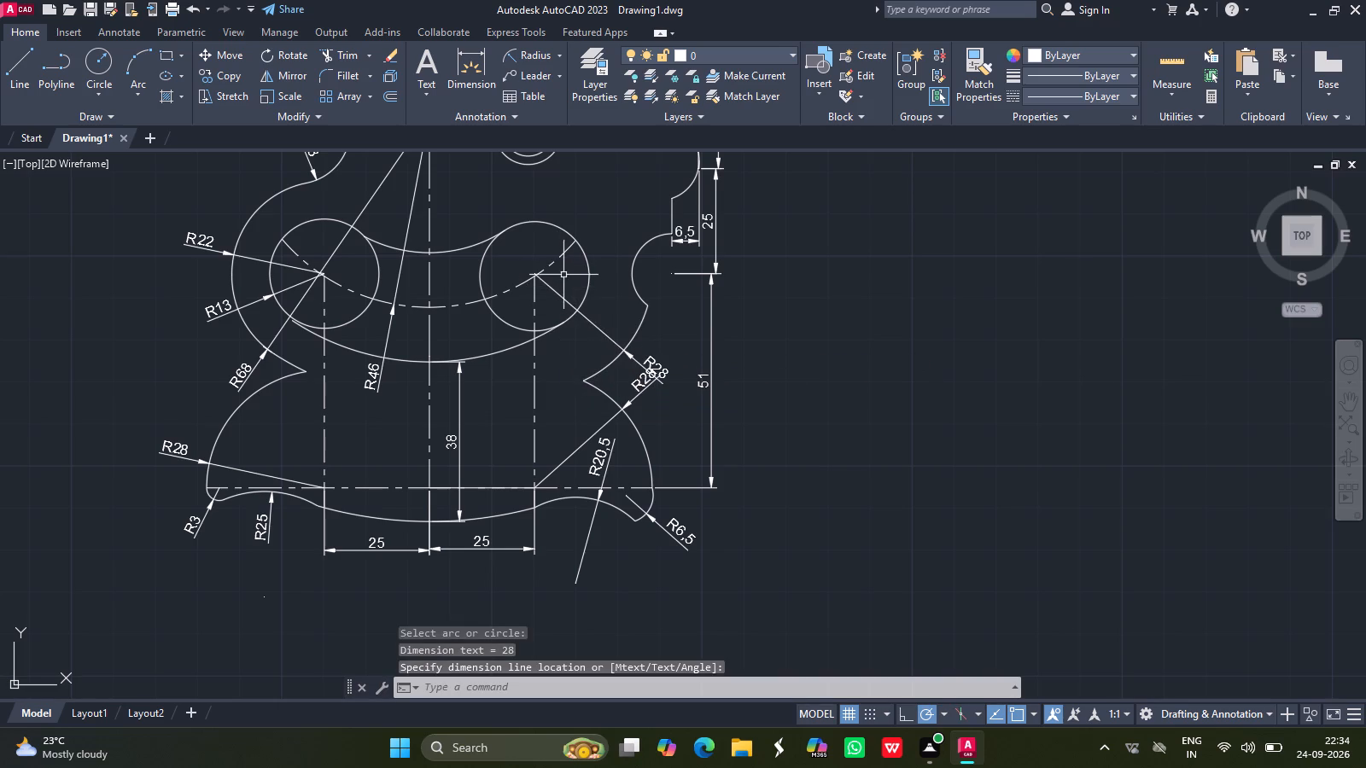
Add radius dimensions to the right side's small concave arc and the convex arc directly above the 6.5 step.
{"action": "left_click", "coordinate": [528, 51]}
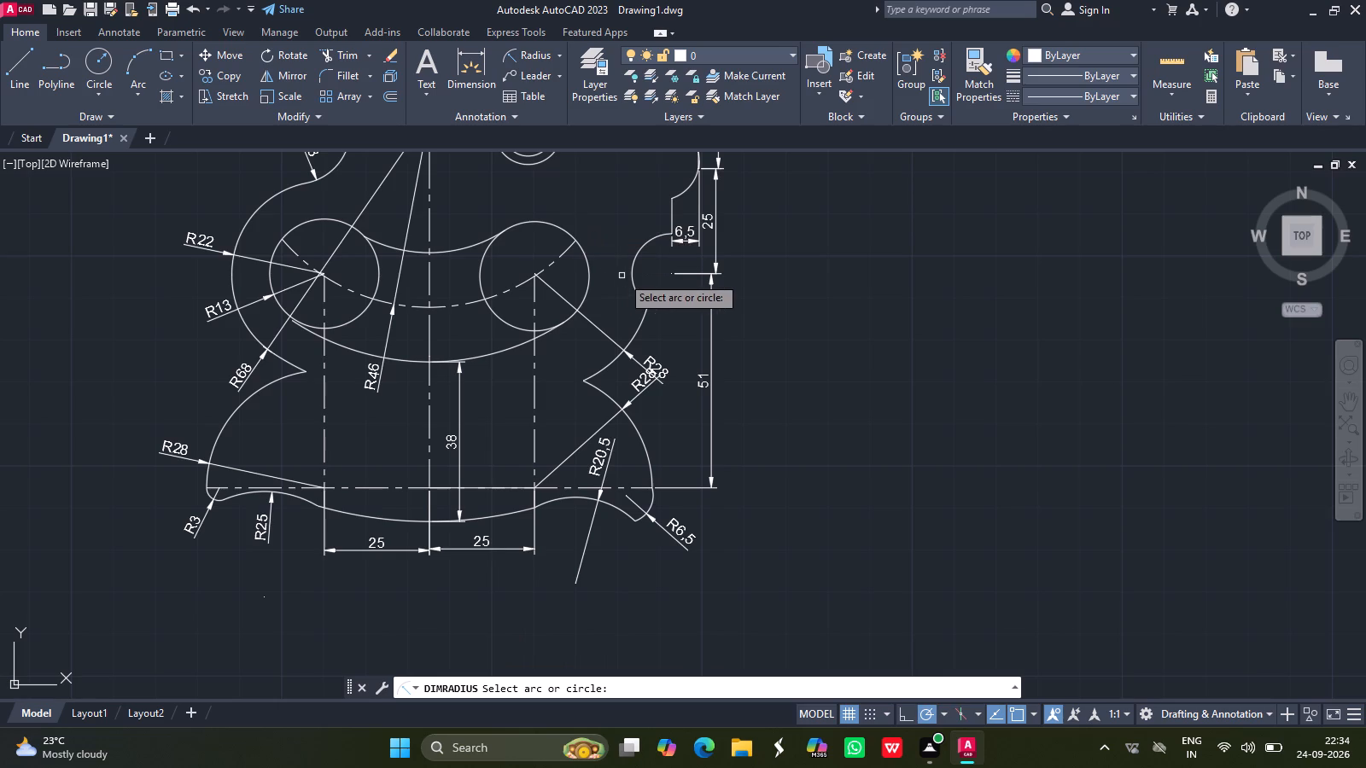
{"action": "left_click", "coordinate": [630, 276]}
{"action": "left_click", "coordinate": [625, 272]}
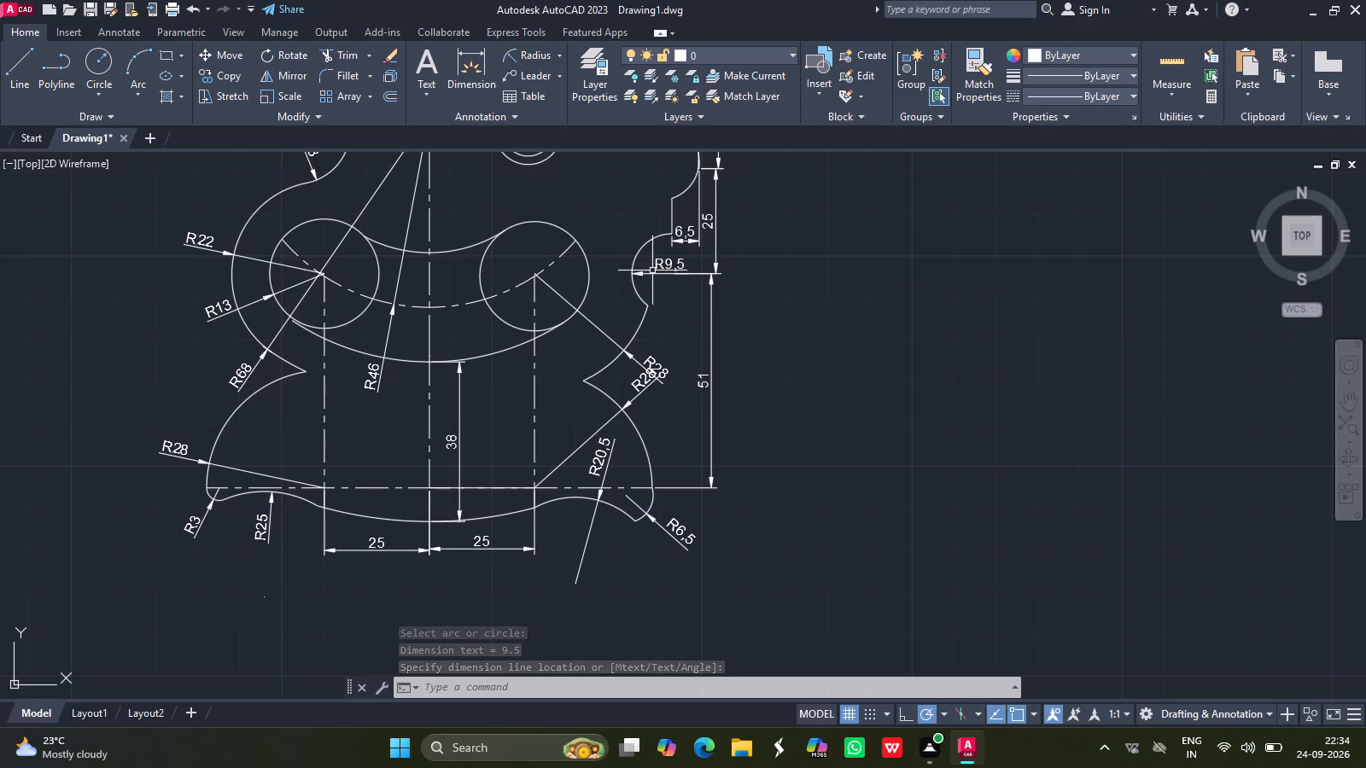
{"action": "left_click", "coordinate": [529, 59]}
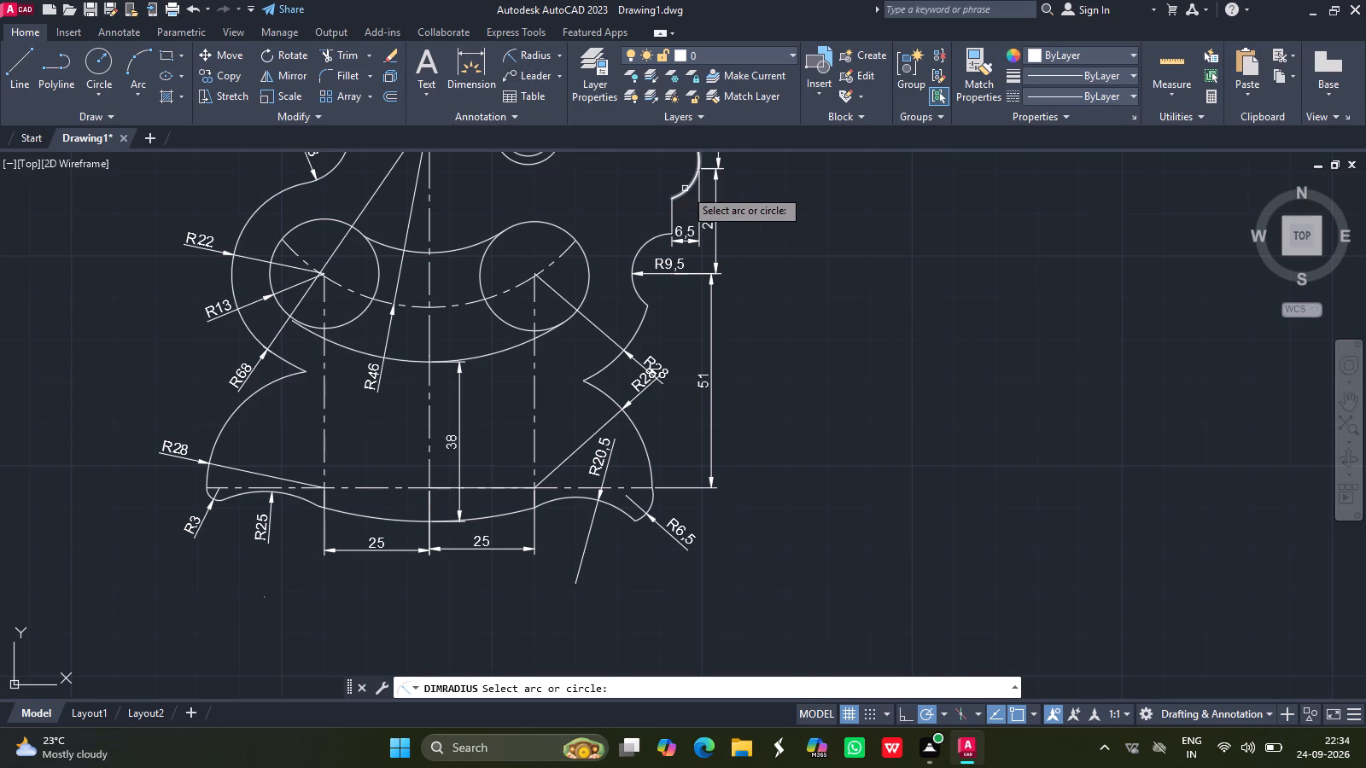
{"action": "left_click_drag", "start_coordinate": [687, 190], "coordinate": [663, 181]}
{"action": "left_click", "coordinate": [663, 181]}
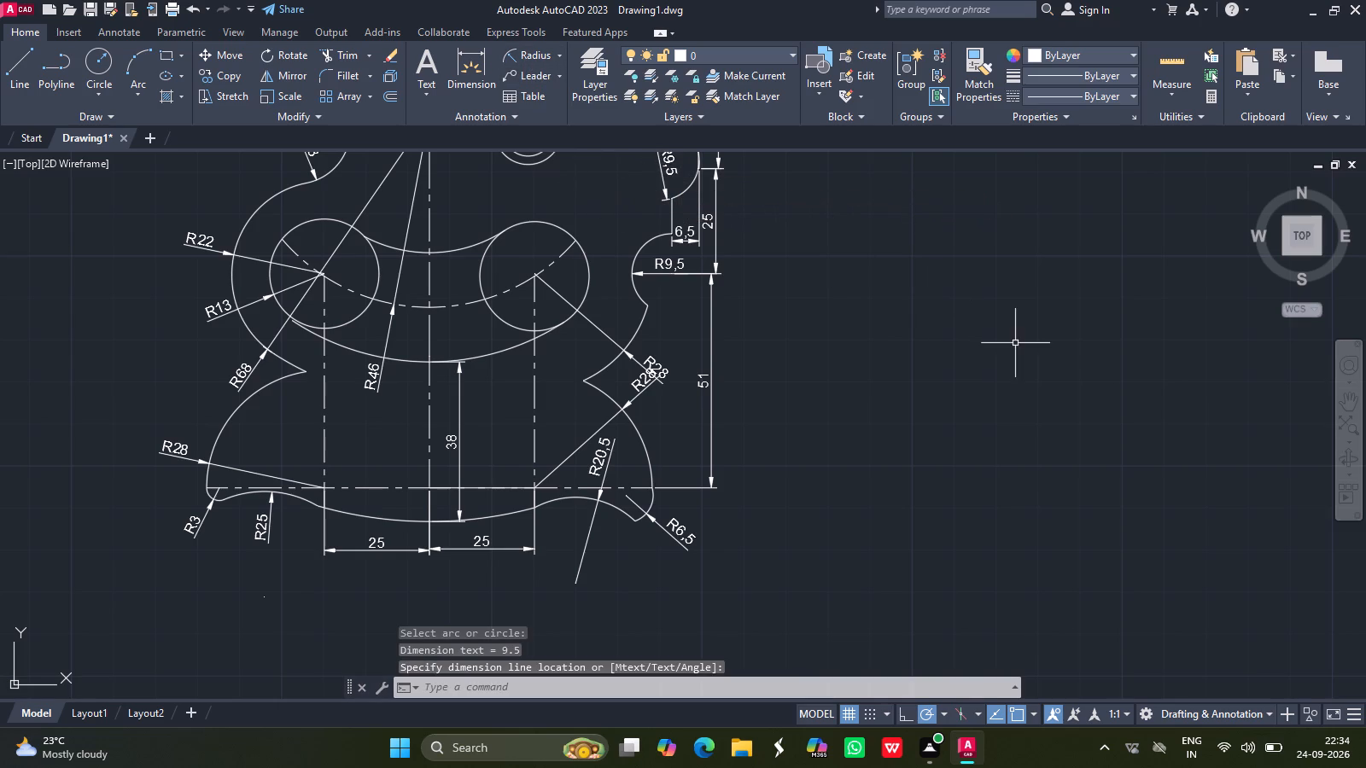
Trim away the inner portions of the curved slot's two end circles so the slot reads as one outline.
{"action": "left_click", "coordinate": [1351, 402]}
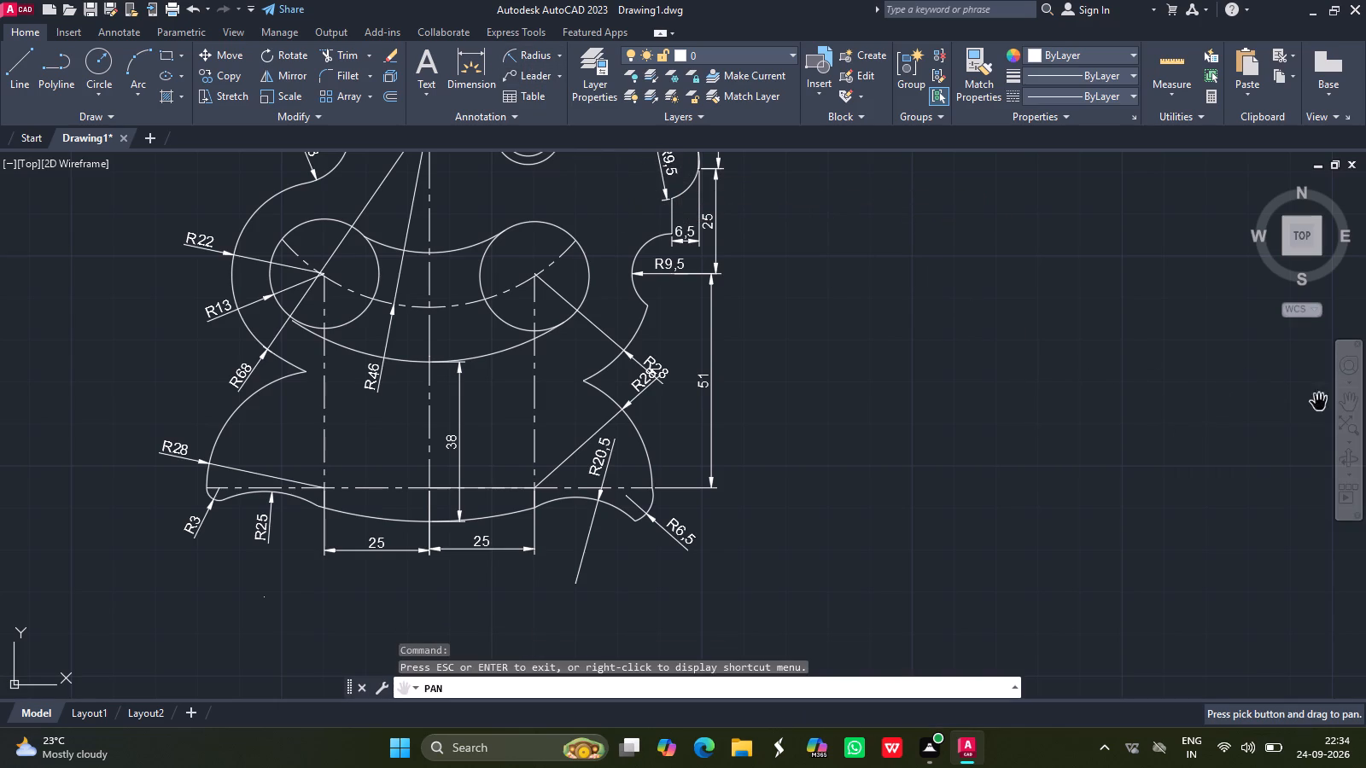
{"action": "left_click_drag", "start_coordinate": [455, 389], "coordinate": [443, 476]}
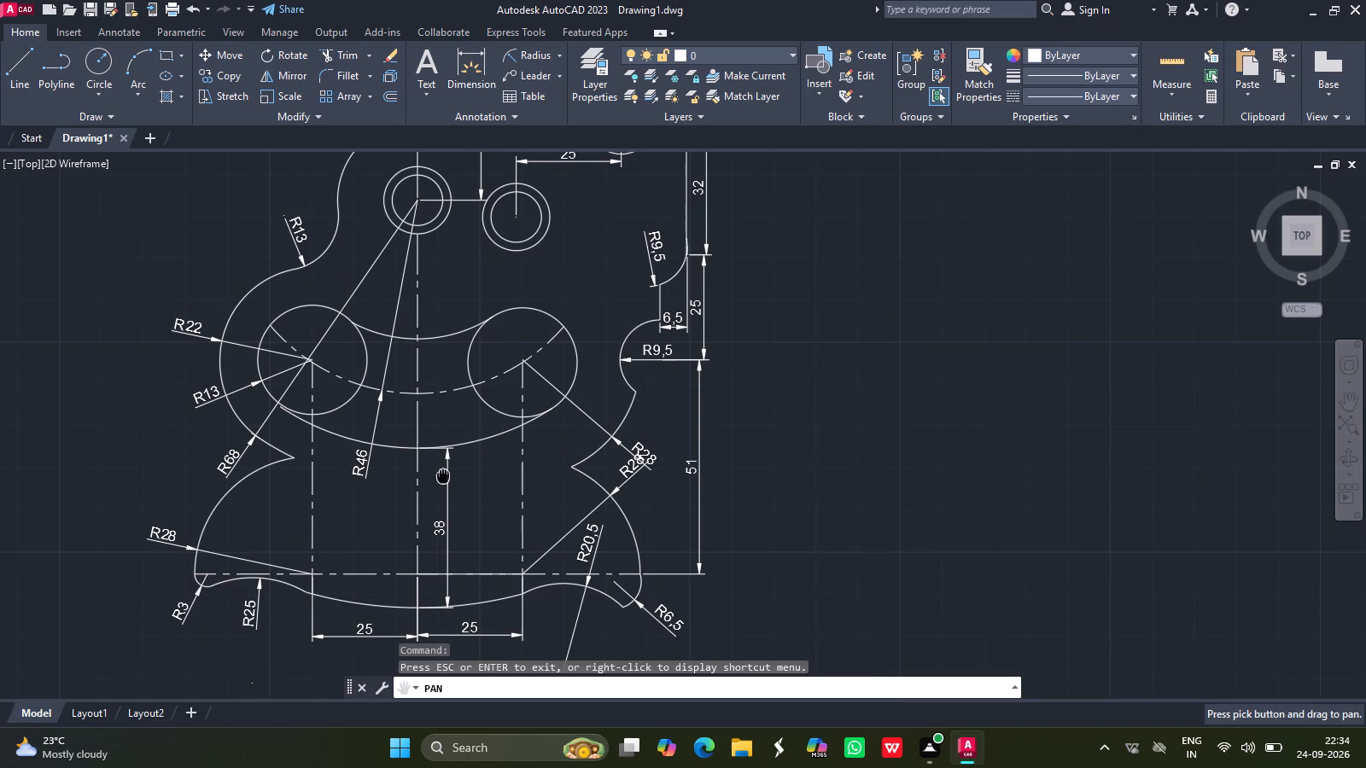
{"action": "key", "text": "Escape"}
{"action": "left_click", "coordinate": [353, 49]}
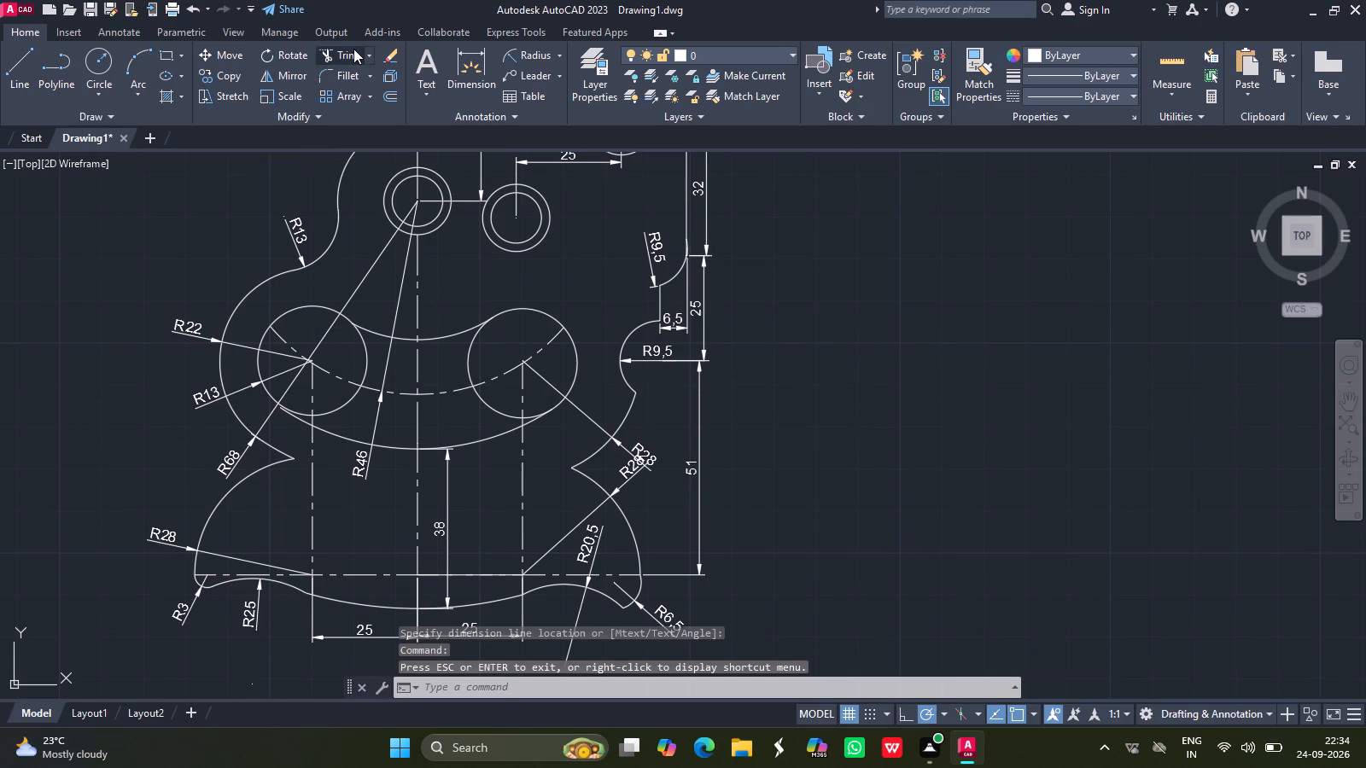
{"action": "left_click", "coordinate": [362, 345]}
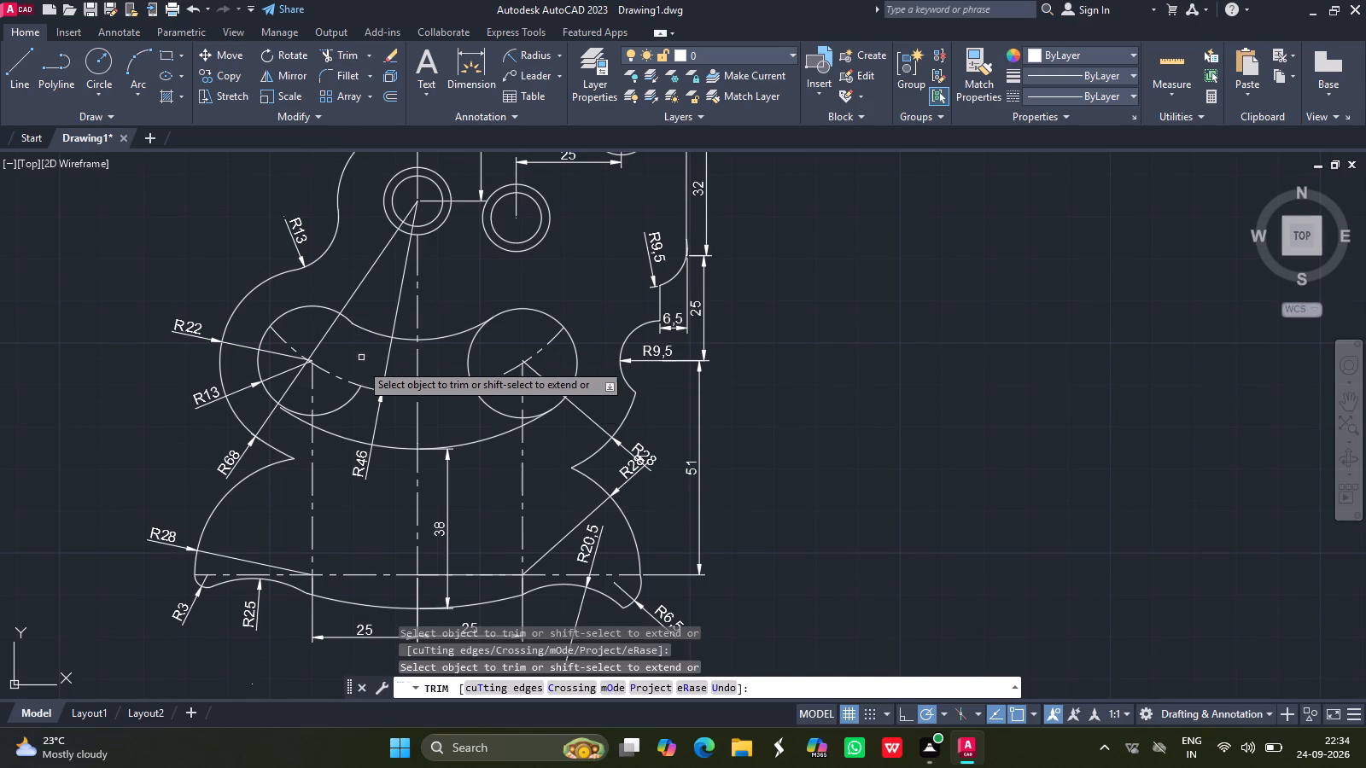
{"action": "left_click", "coordinate": [351, 396]}
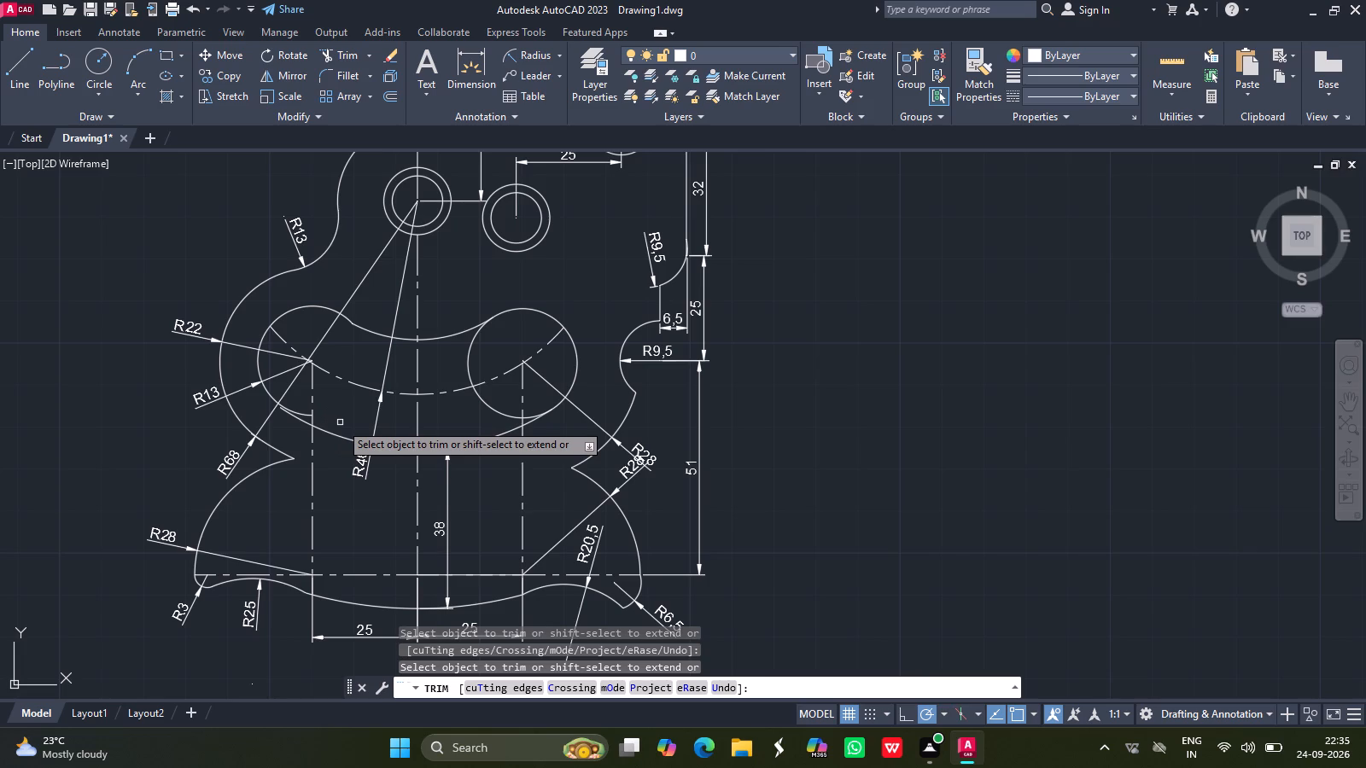
{"action": "left_click_drag", "start_coordinate": [504, 414], "coordinate": [528, 418]}
{"action": "left_click_drag", "start_coordinate": [528, 418], "coordinate": [466, 363]}
{"action": "left_click", "coordinate": [466, 363]}
{"action": "key", "text": "Return"}
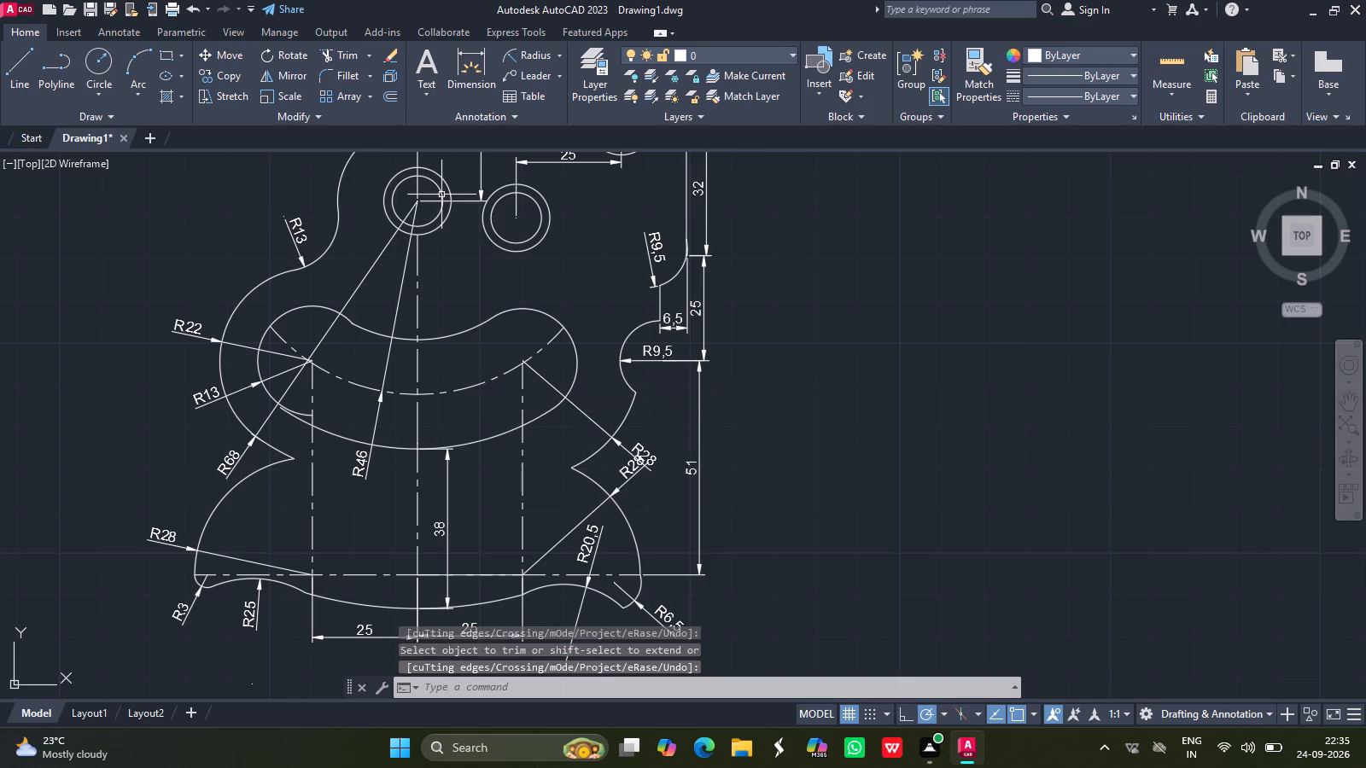
Draw a short vertical helper line across the leftover arc piece at the curved slot's lower-left end.
{"action": "left_click_drag", "start_coordinate": [23, 69], "coordinate": [318, 374]}
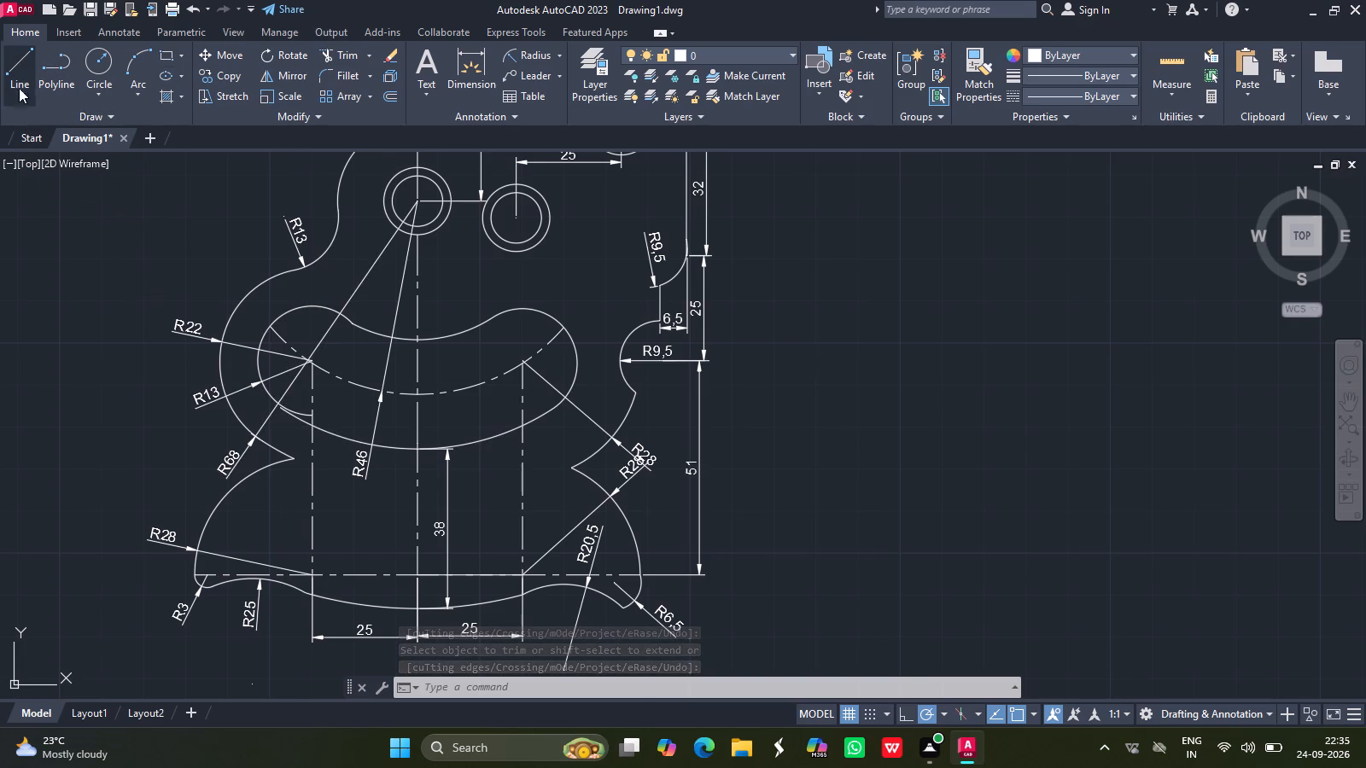
{"action": "left_click", "coordinate": [17, 66]}
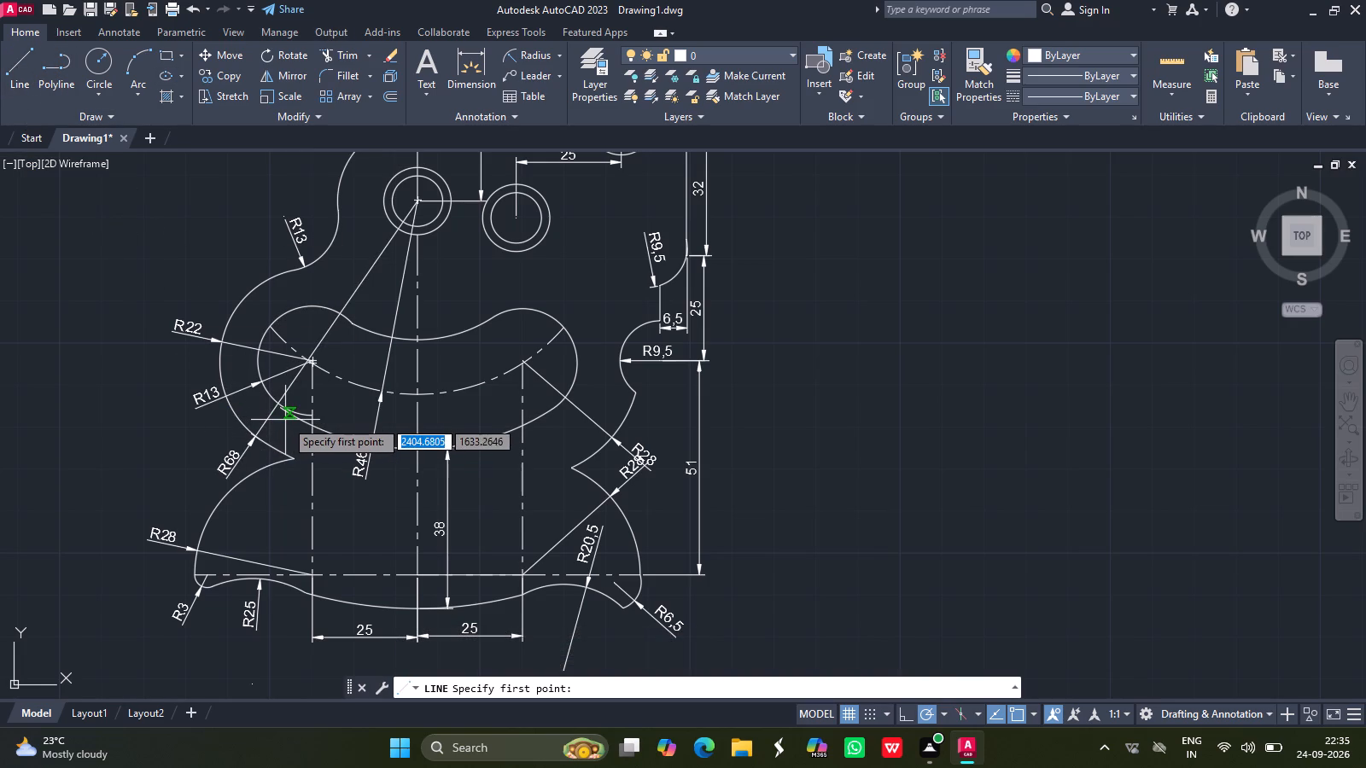
{"action": "left_click_drag", "start_coordinate": [283, 426], "coordinate": [284, 410]}
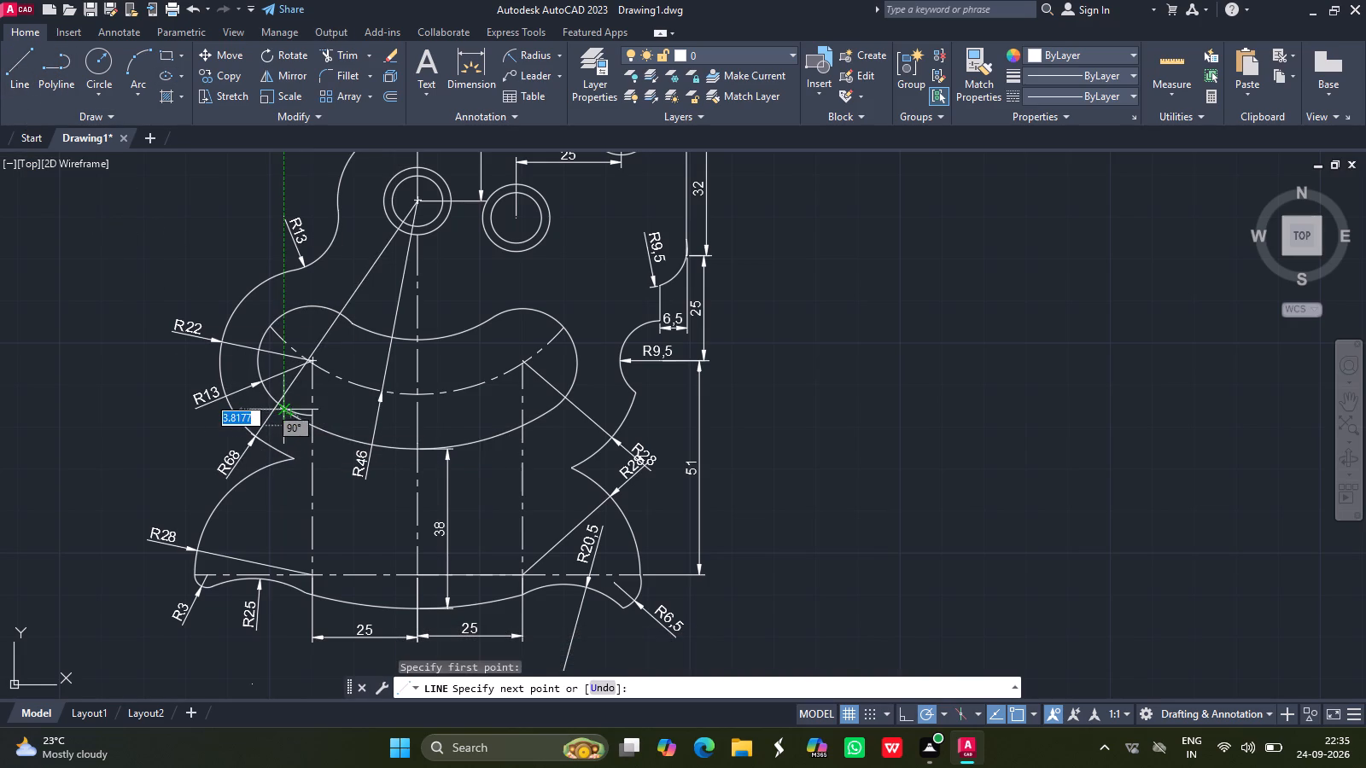
{"action": "left_click_drag", "start_coordinate": [284, 410], "coordinate": [292, 399]}
{"action": "left_click", "coordinate": [292, 399]}
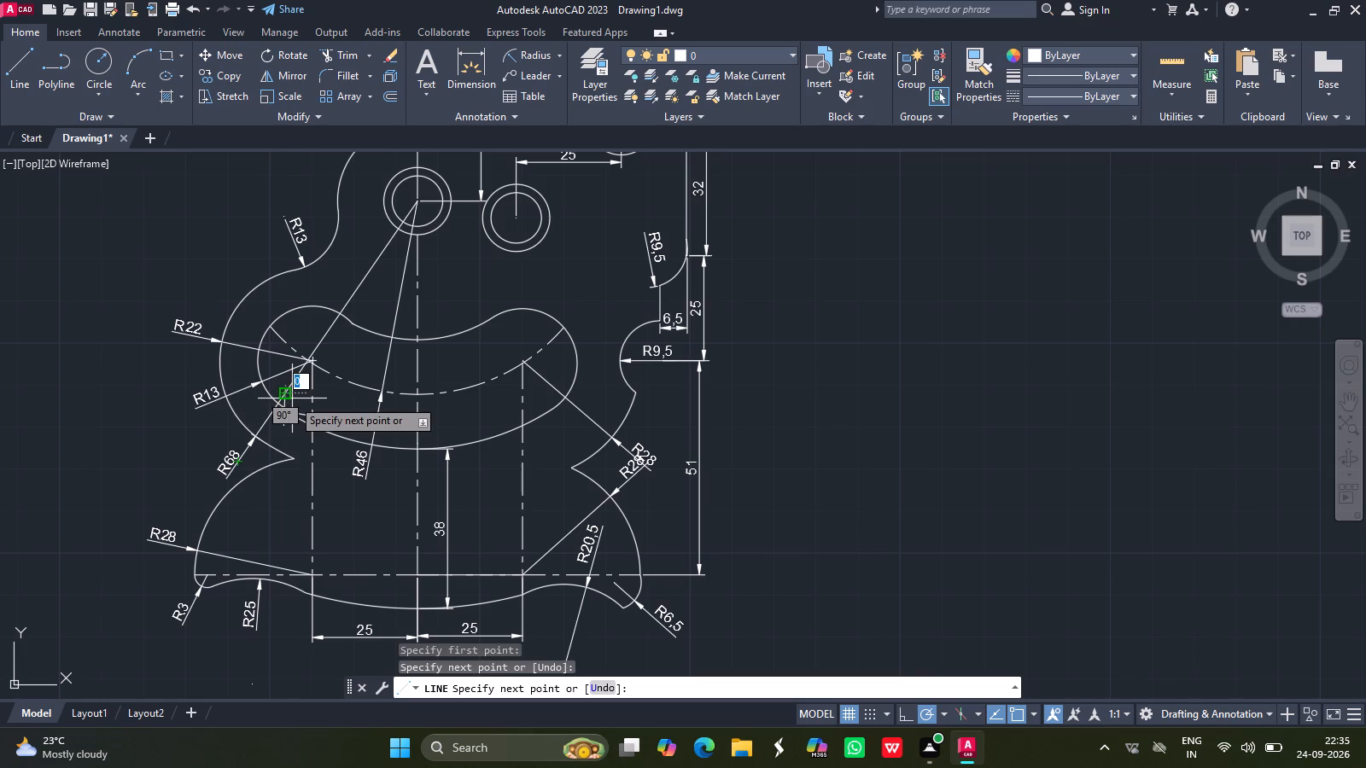
{"action": "key", "text": "Return"}
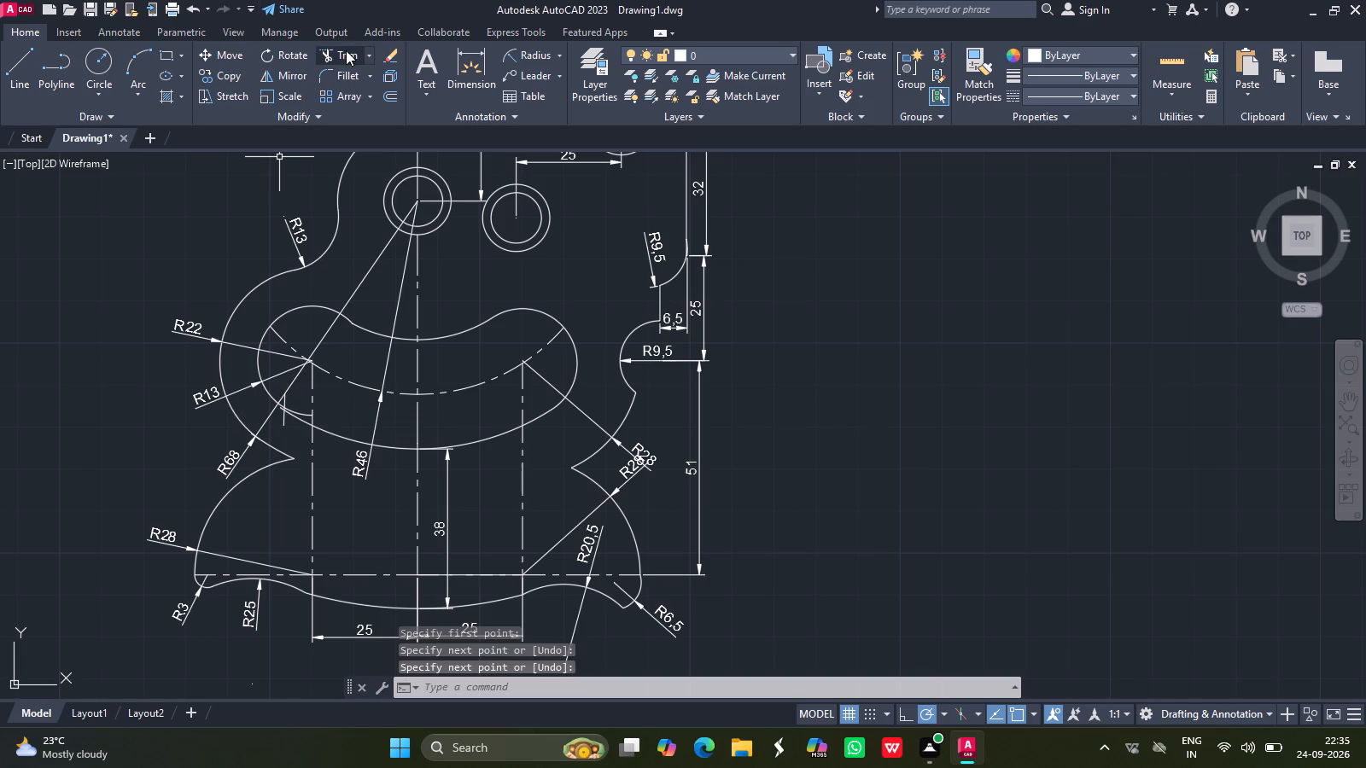
Trim the leftover circle piece inside the curved slot's lower-left end and the helper line's projecting parts.
{"action": "left_click", "coordinate": [346, 50]}
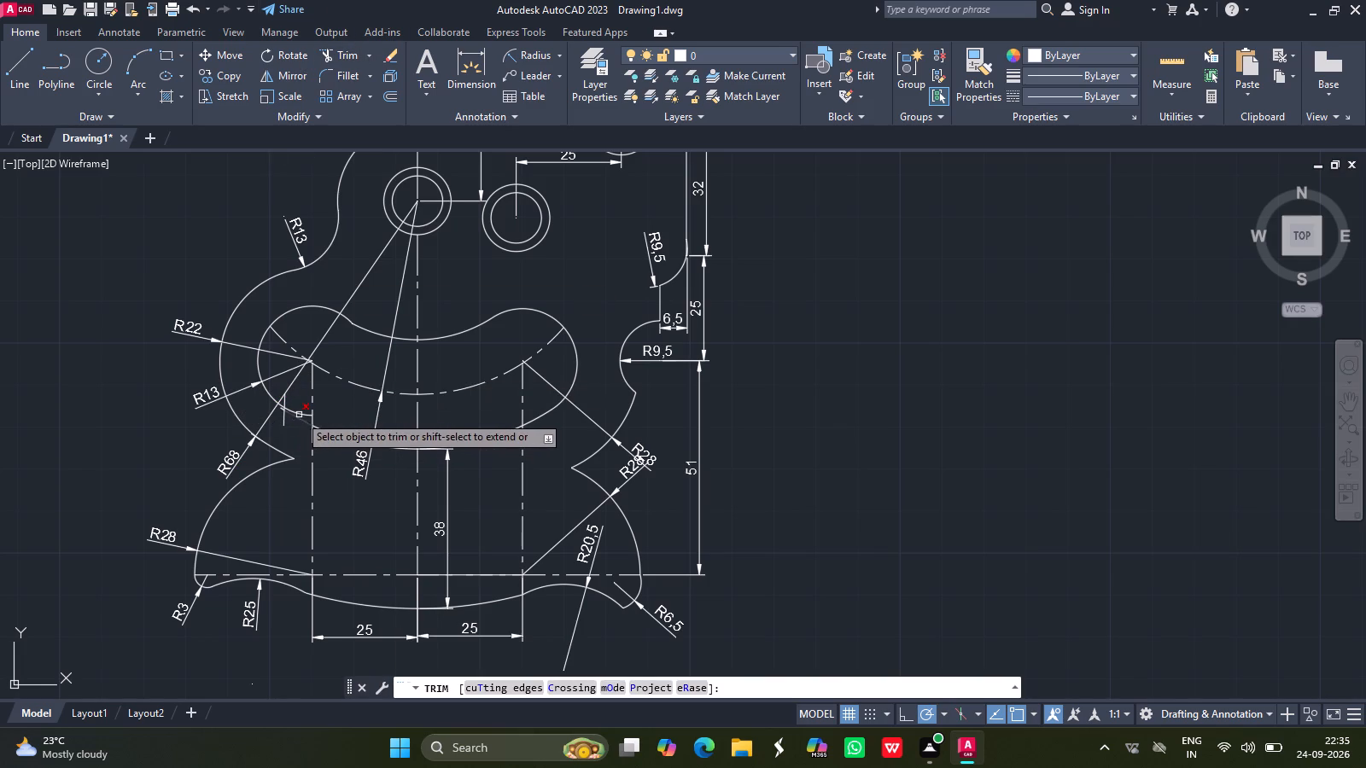
{"action": "left_click_drag", "start_coordinate": [303, 414], "coordinate": [288, 405]}
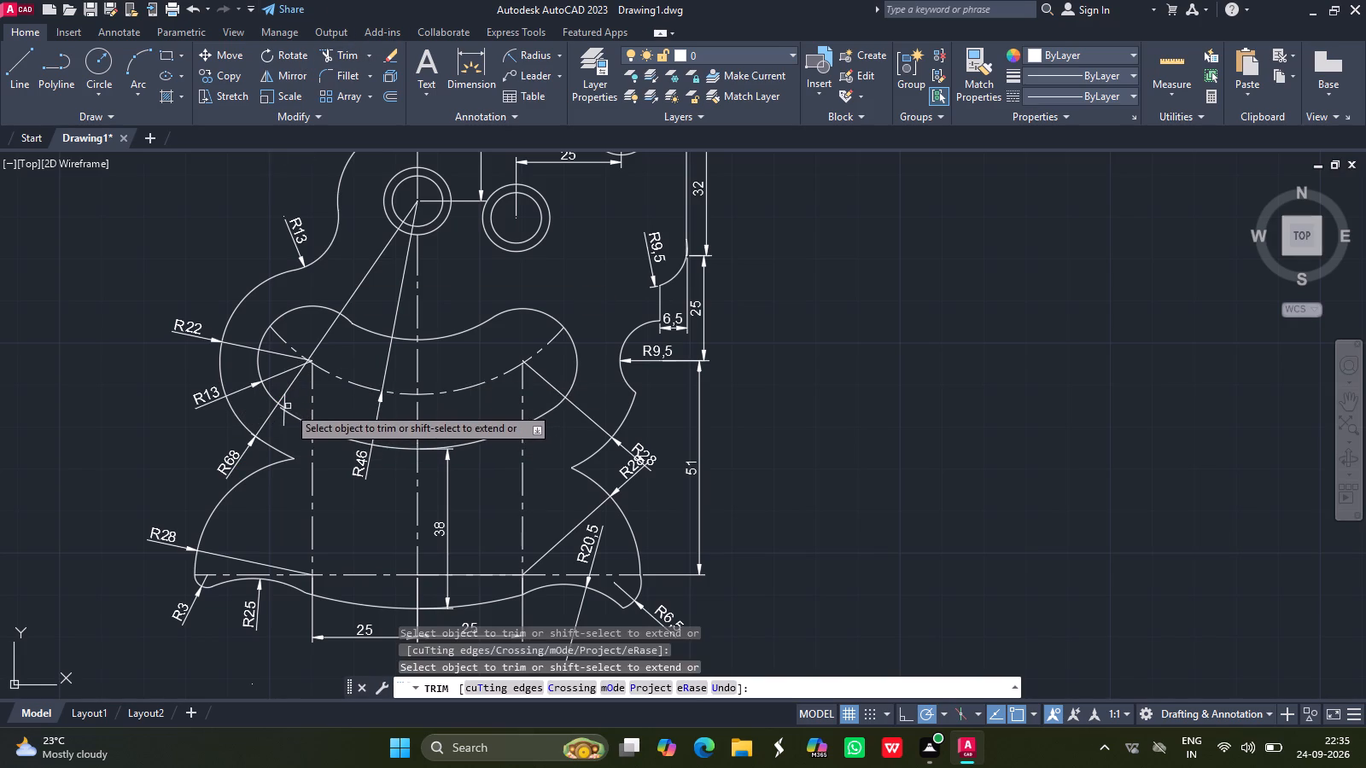
{"action": "left_click_drag", "start_coordinate": [288, 405], "coordinate": [286, 404]}
{"action": "left_click_drag", "start_coordinate": [286, 404], "coordinate": [283, 419]}
{"action": "left_click", "coordinate": [283, 419]}
{"action": "key", "text": "Escape"}
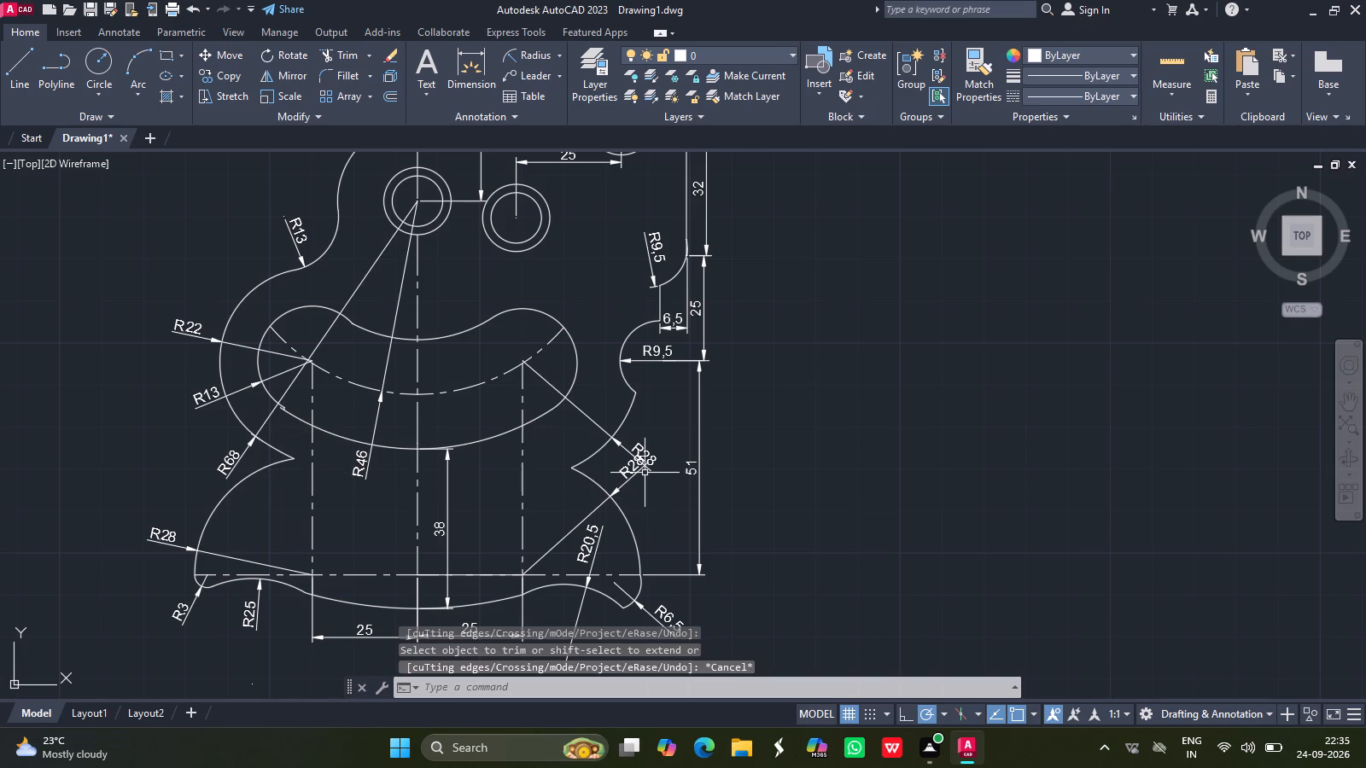
Add a radius dimension to the curved slot's right end arc, with its text above the slot.
{"action": "left_click", "coordinate": [523, 50]}
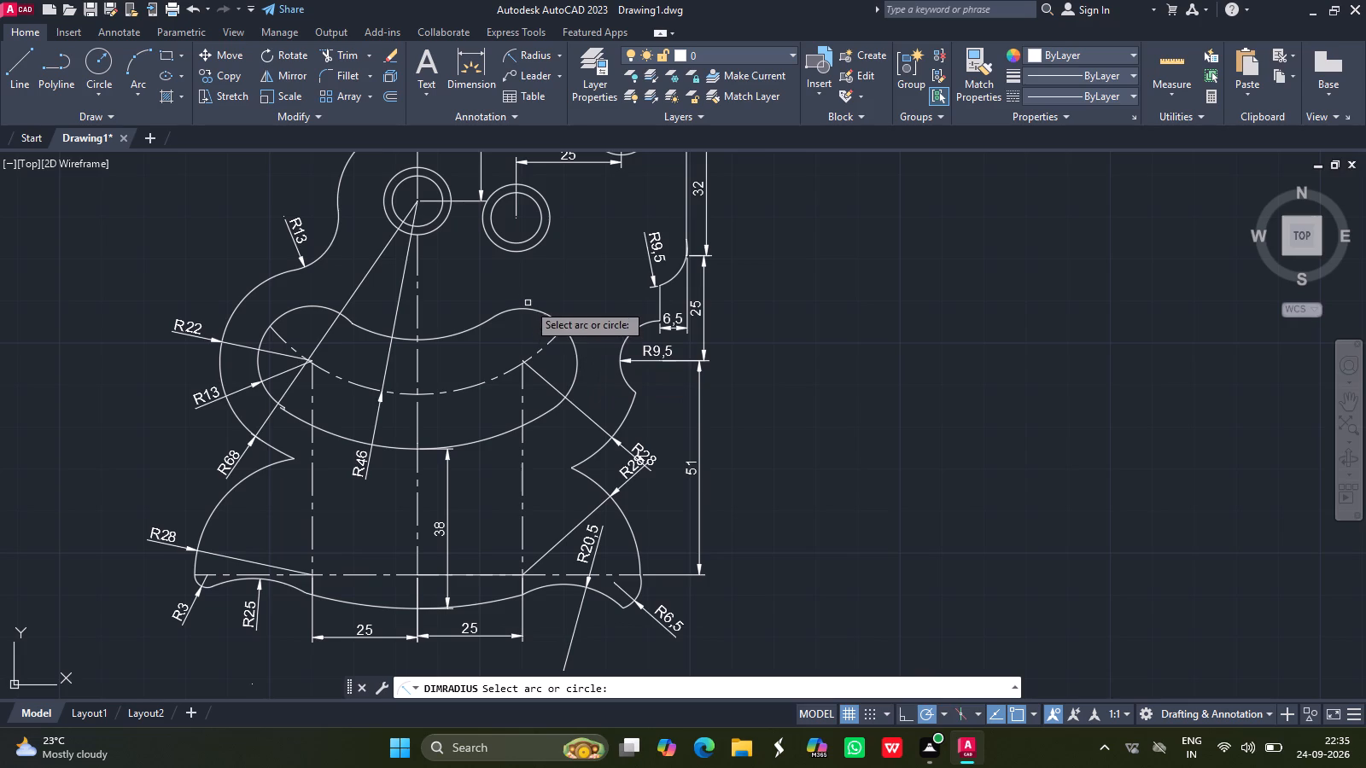
{"action": "left_click", "coordinate": [529, 309]}
{"action": "left_click", "coordinate": [522, 302]}
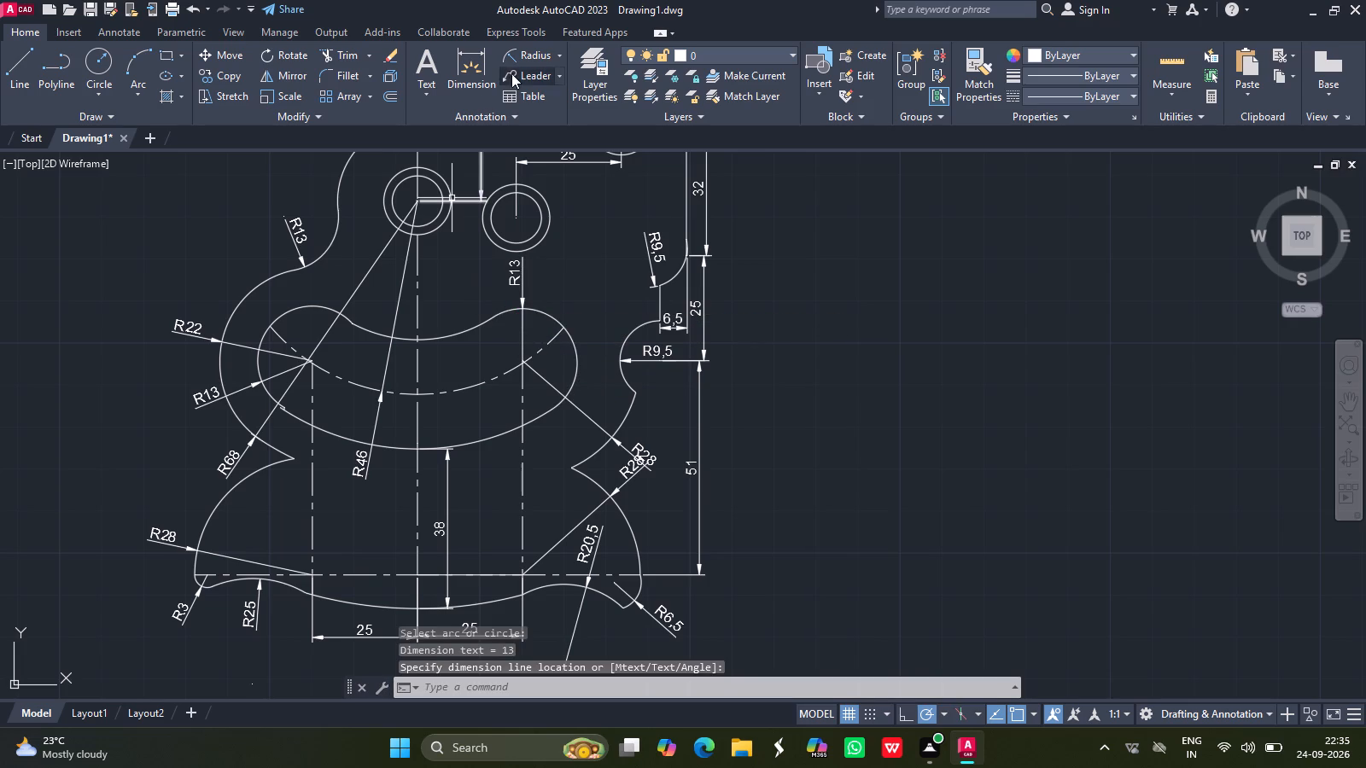
Add radius dimensions to the outer and inner circles of the left concentric hole.
{"action": "left_click", "coordinate": [529, 56]}
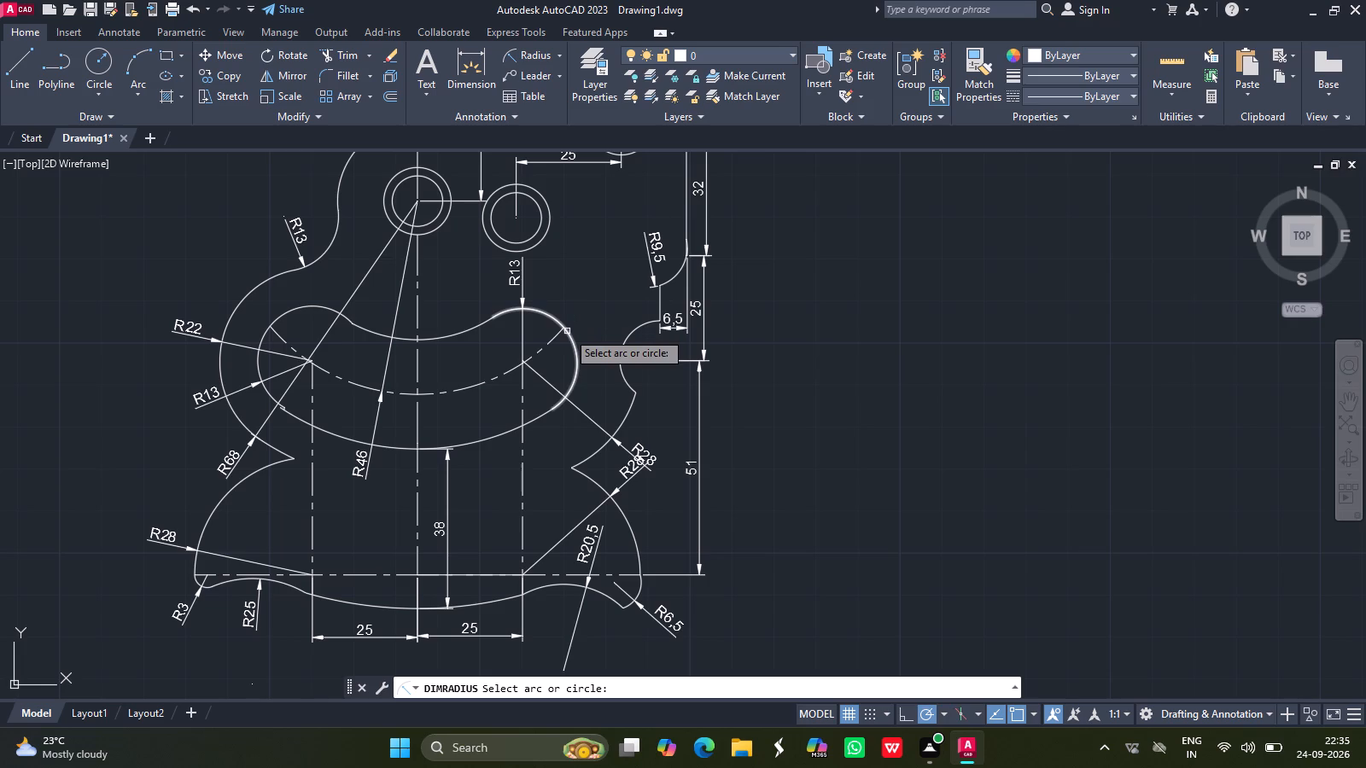
{"action": "left_click_drag", "start_coordinate": [386, 213], "coordinate": [377, 216]}
{"action": "left_click", "coordinate": [377, 216]}
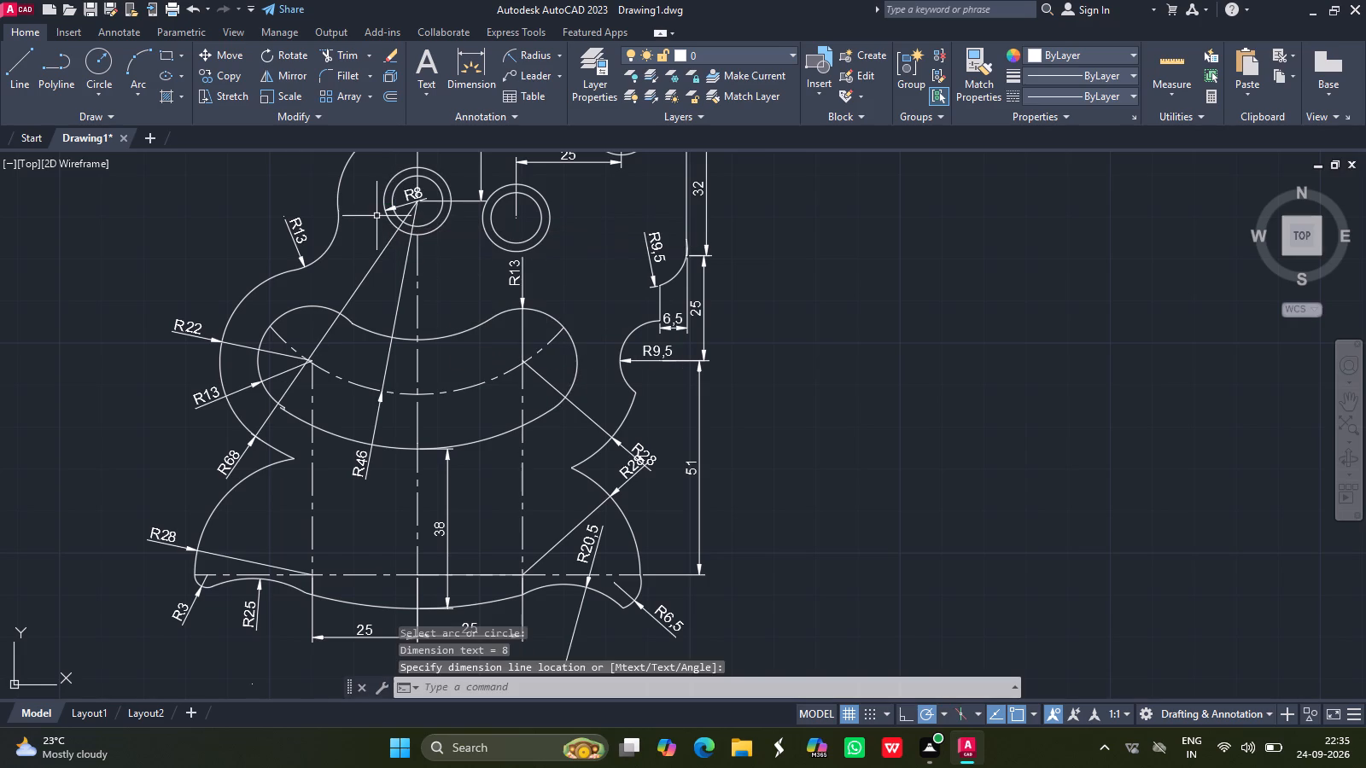
{"action": "left_click", "coordinate": [536, 52]}
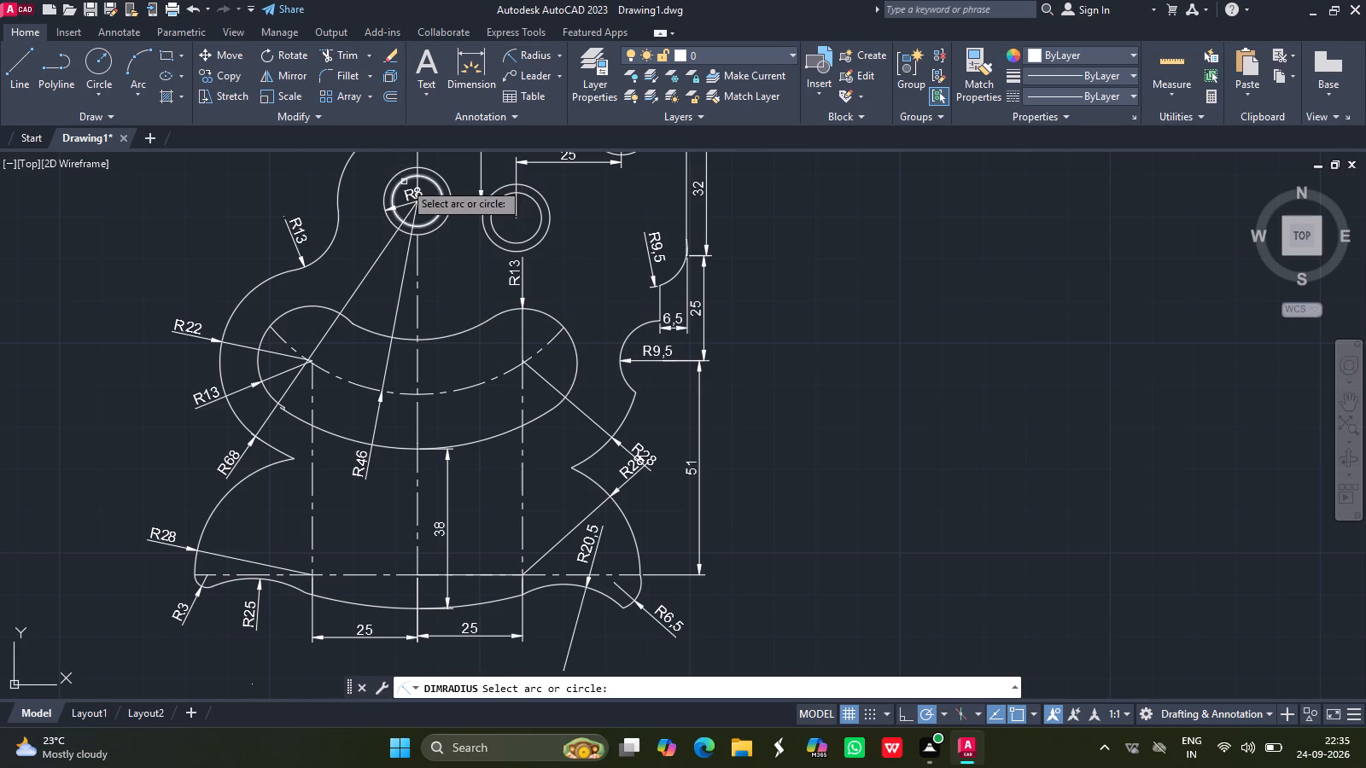
{"action": "left_click_drag", "start_coordinate": [404, 182], "coordinate": [378, 181]}
{"action": "left_click_drag", "start_coordinate": [378, 181], "coordinate": [512, 205]}
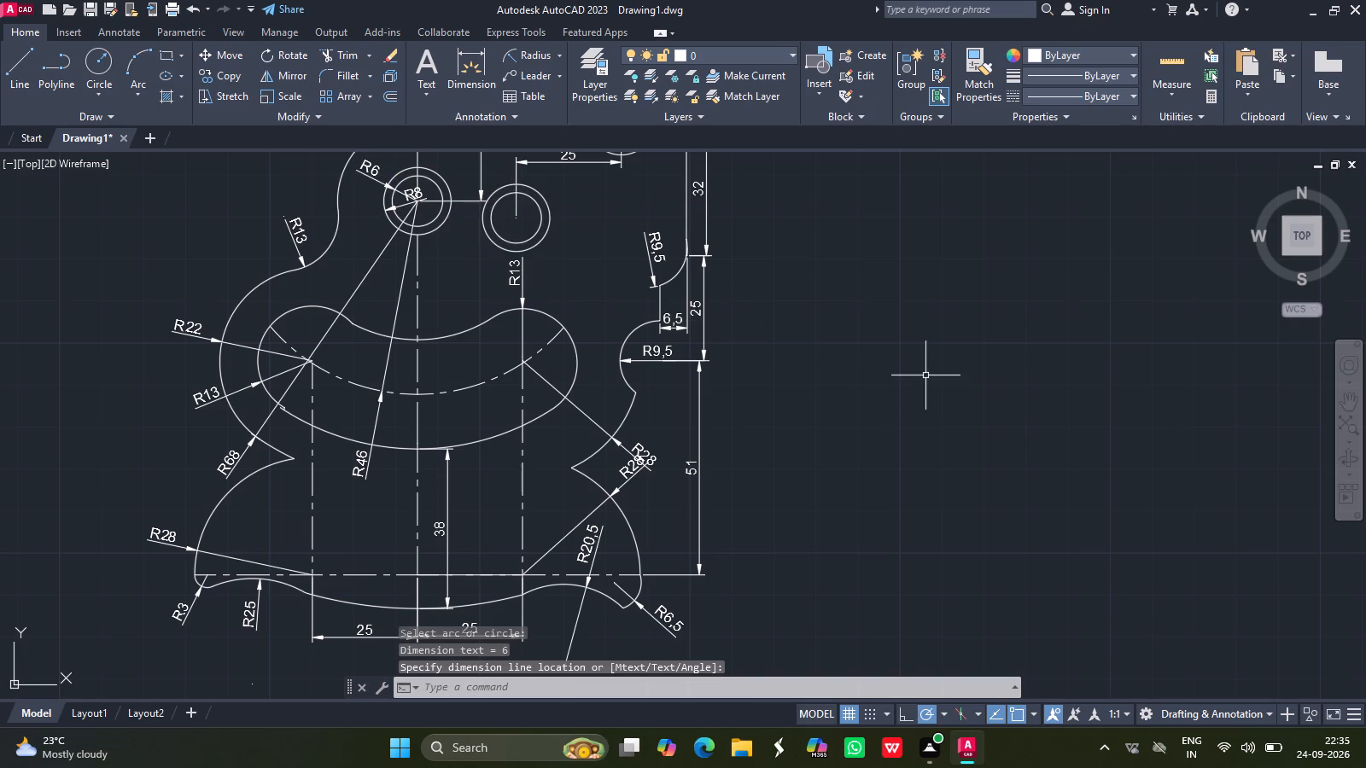
Add a radius dimension to the large convex arc around the left concentric hole, with its text outside the profile.
{"action": "left_click", "coordinate": [1351, 402]}
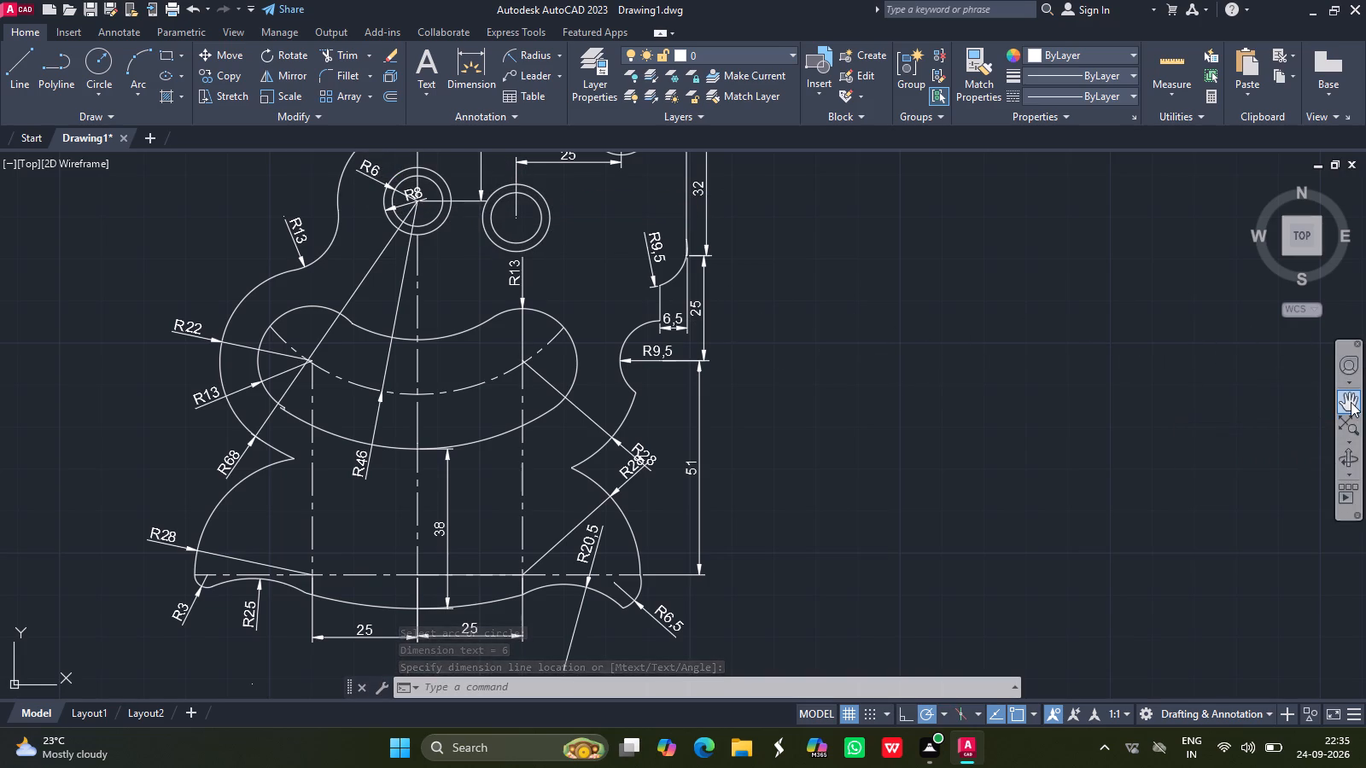
{"action": "left_click_drag", "start_coordinate": [547, 324], "coordinate": [442, 561]}
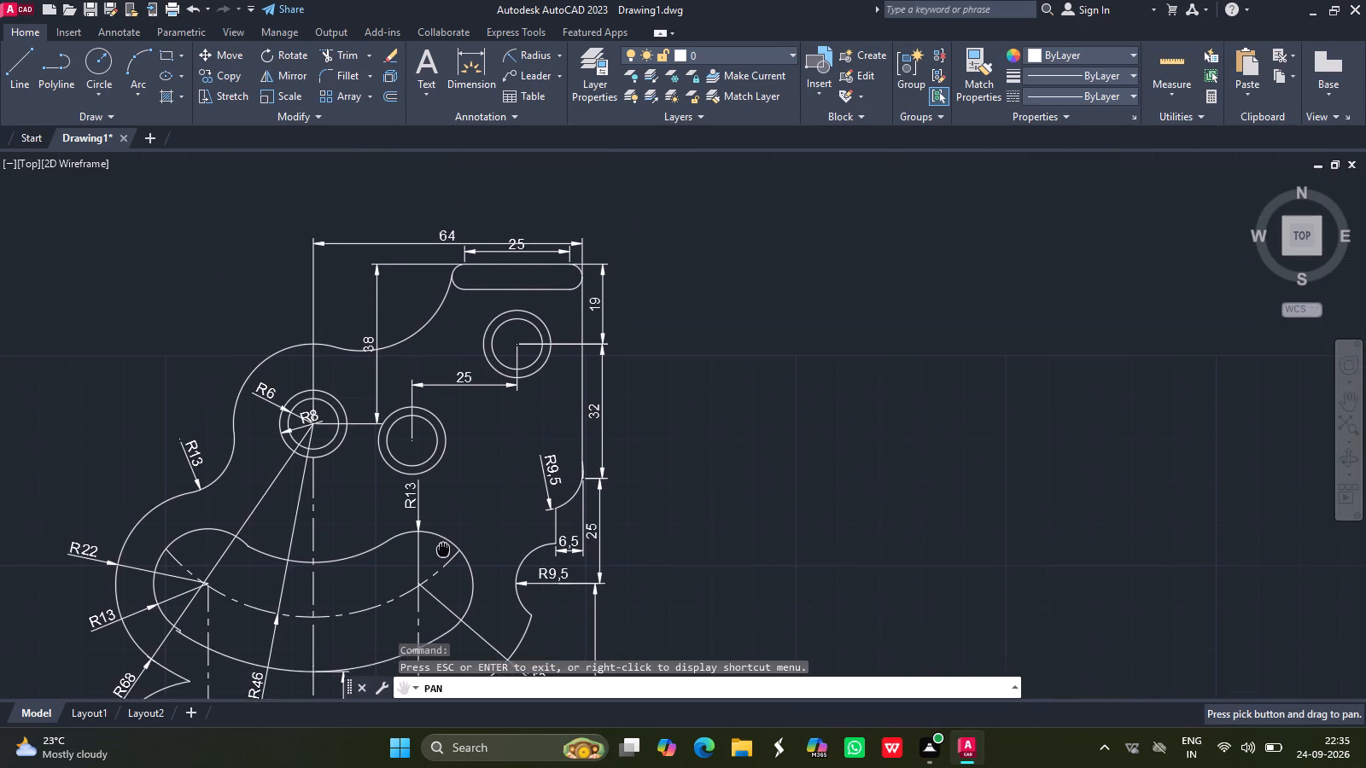
{"action": "key", "text": "Escape"}
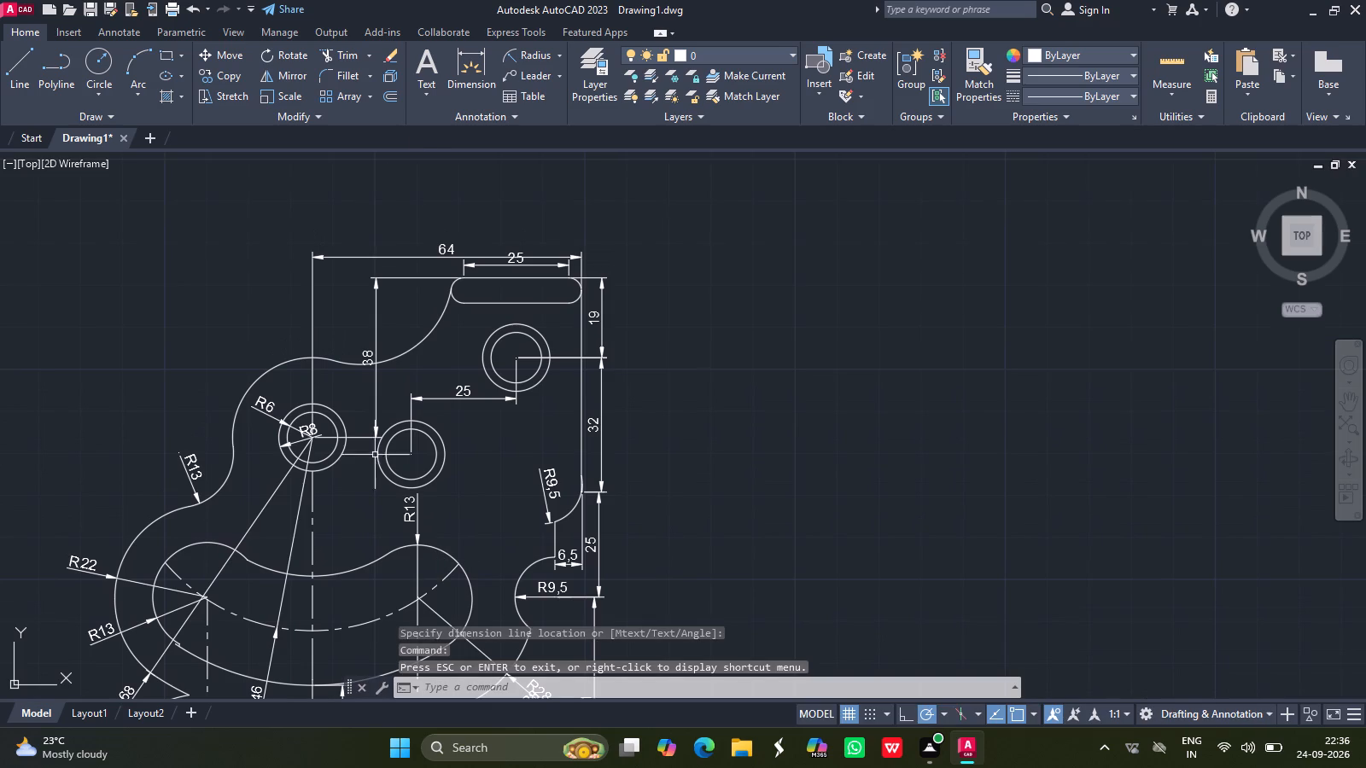
{"action": "left_click", "coordinate": [534, 50]}
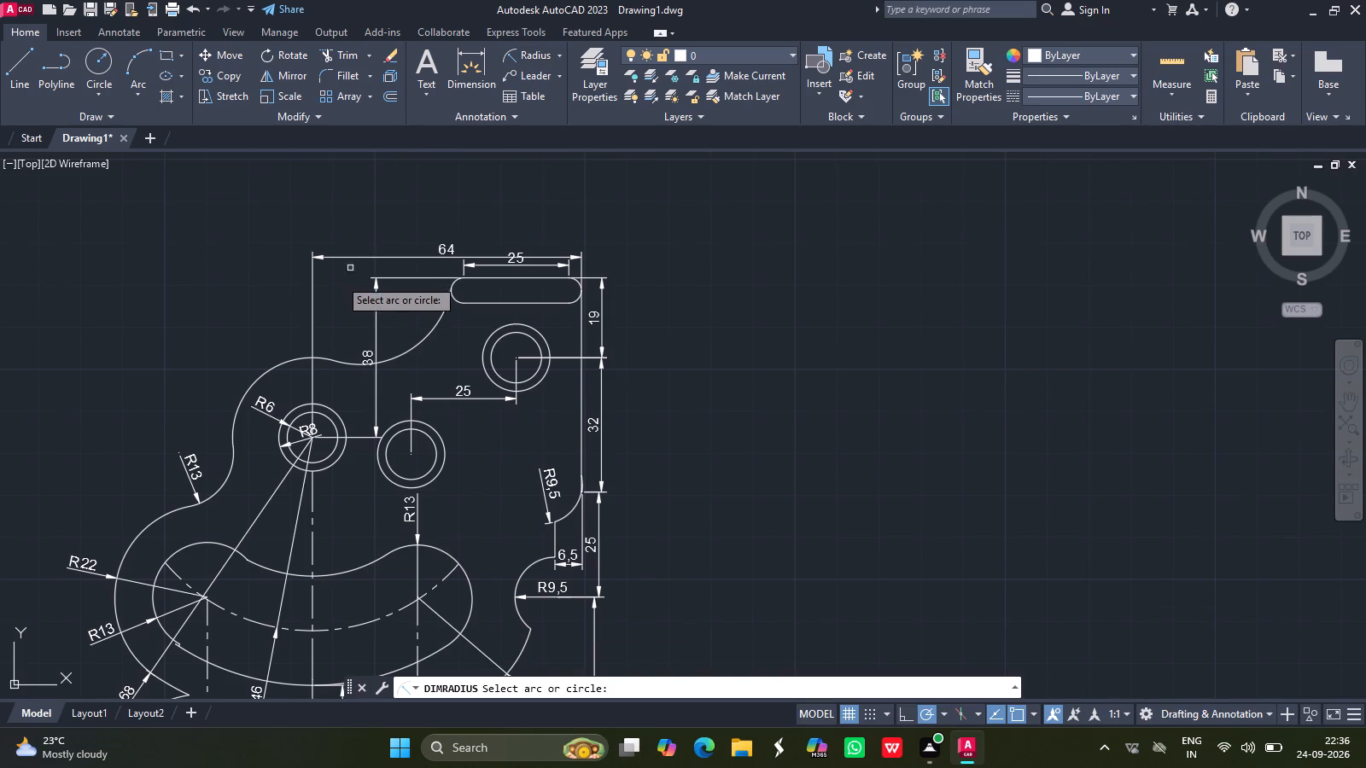
{"action": "left_click_drag", "start_coordinate": [257, 381], "coordinate": [240, 375]}
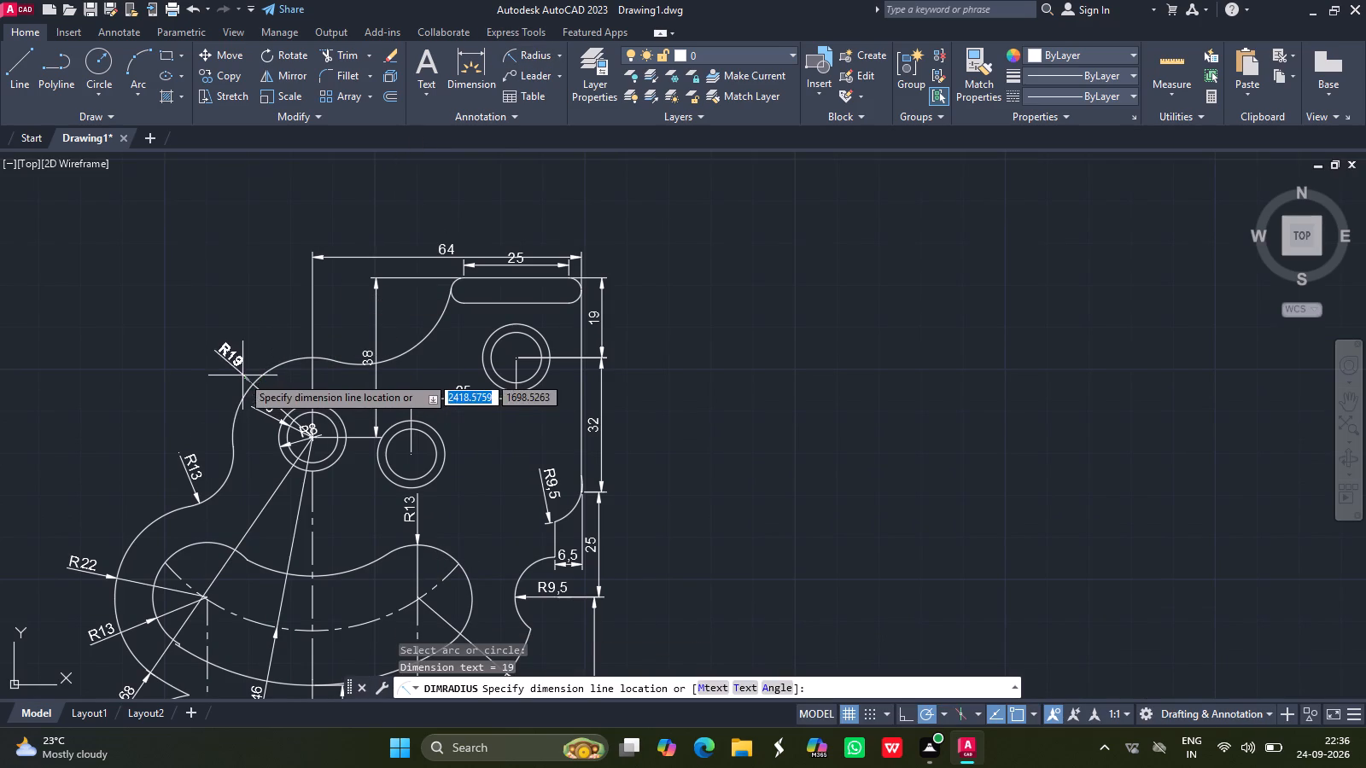
{"action": "left_click_drag", "start_coordinate": [240, 375], "coordinate": [238, 375]}
{"action": "left_click", "coordinate": [238, 375]}
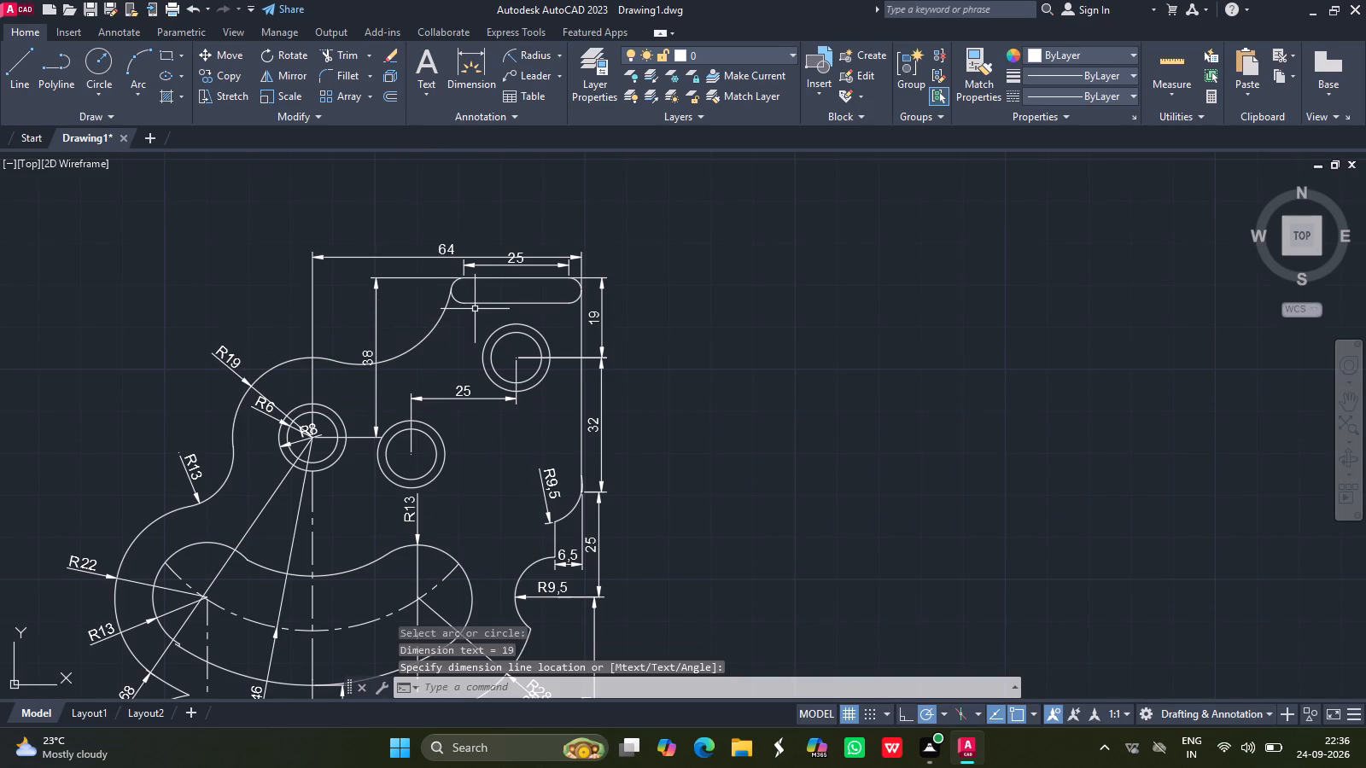
Add a radius dimension to the concave arc leading up to the top slot, with its text outside the profile.
{"action": "left_click", "coordinate": [535, 55]}
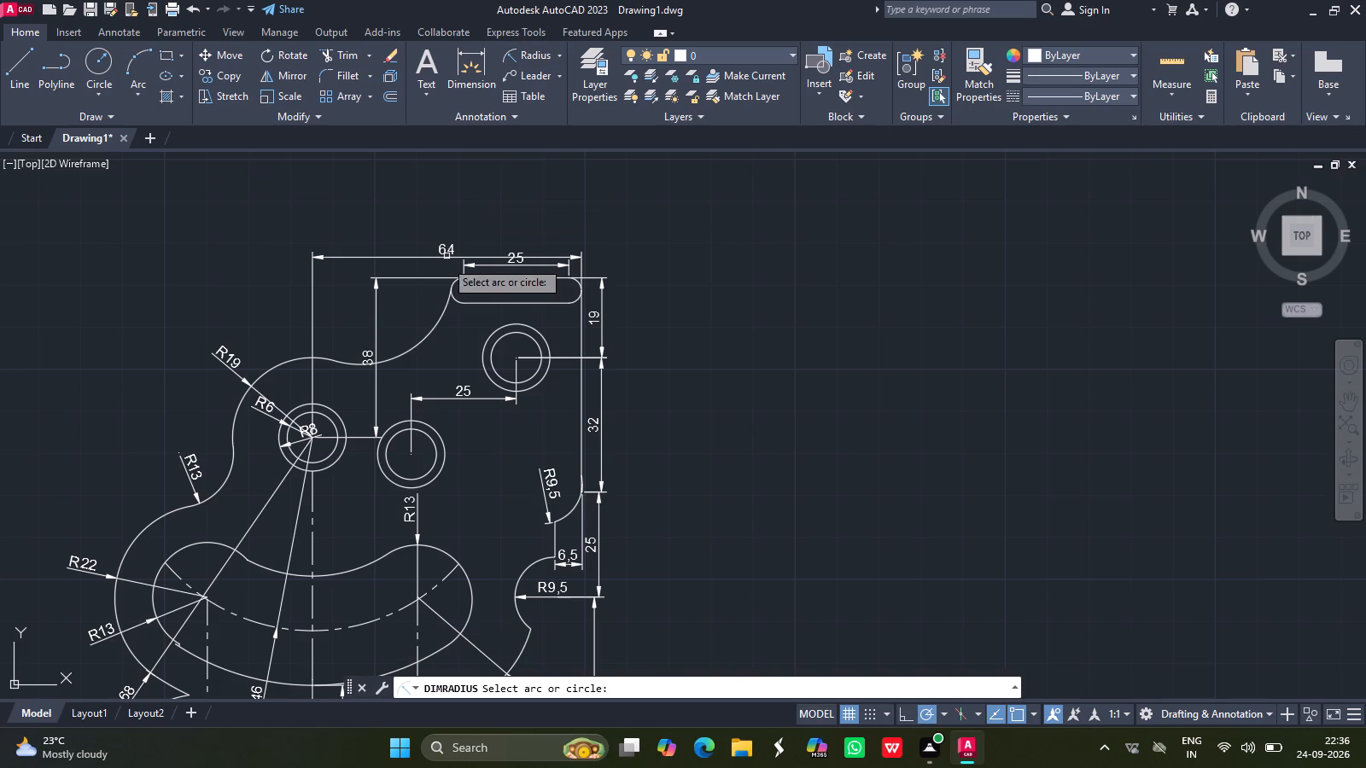
{"action": "left_click_drag", "start_coordinate": [429, 335], "coordinate": [413, 335]}
{"action": "left_click", "coordinate": [413, 335]}
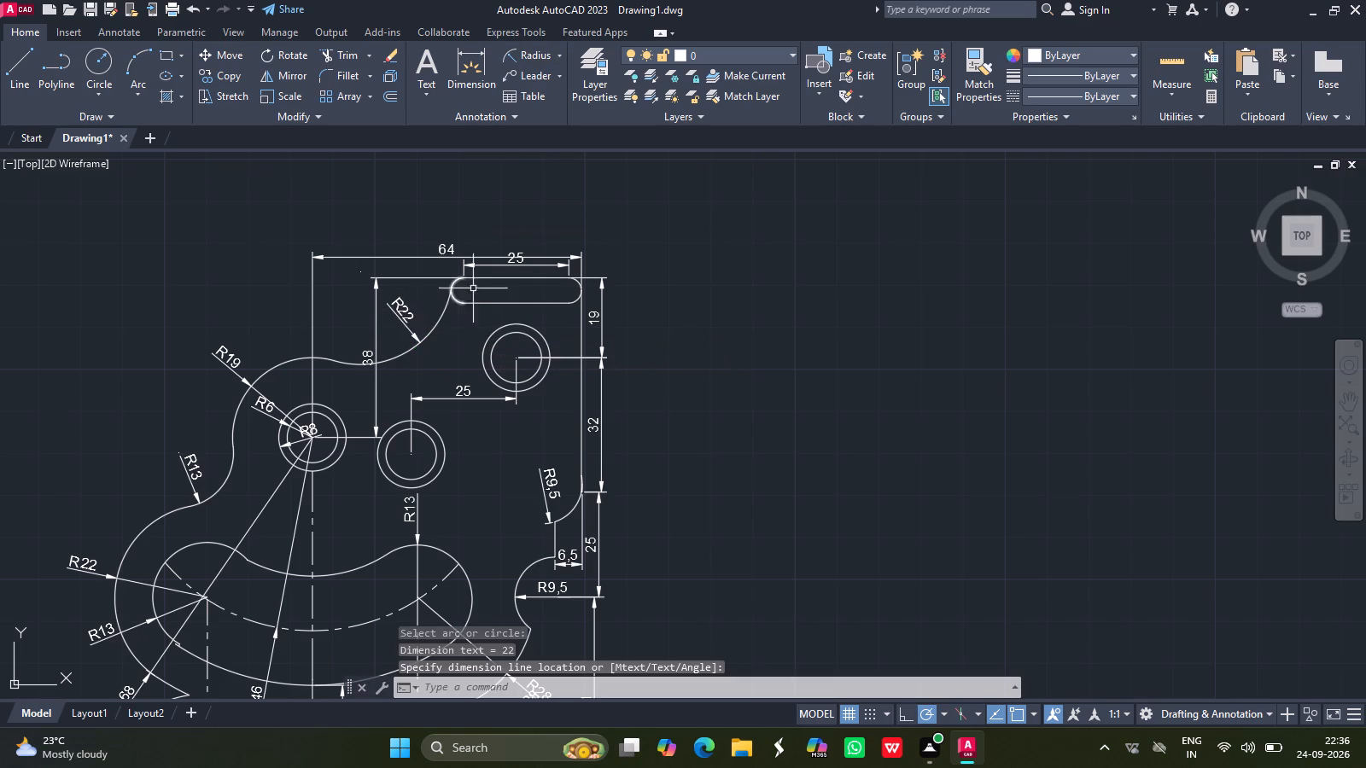
Add a radius dimension to the right end arc of the top slot, with its text outside the profile.
{"action": "left_click", "coordinate": [544, 52]}
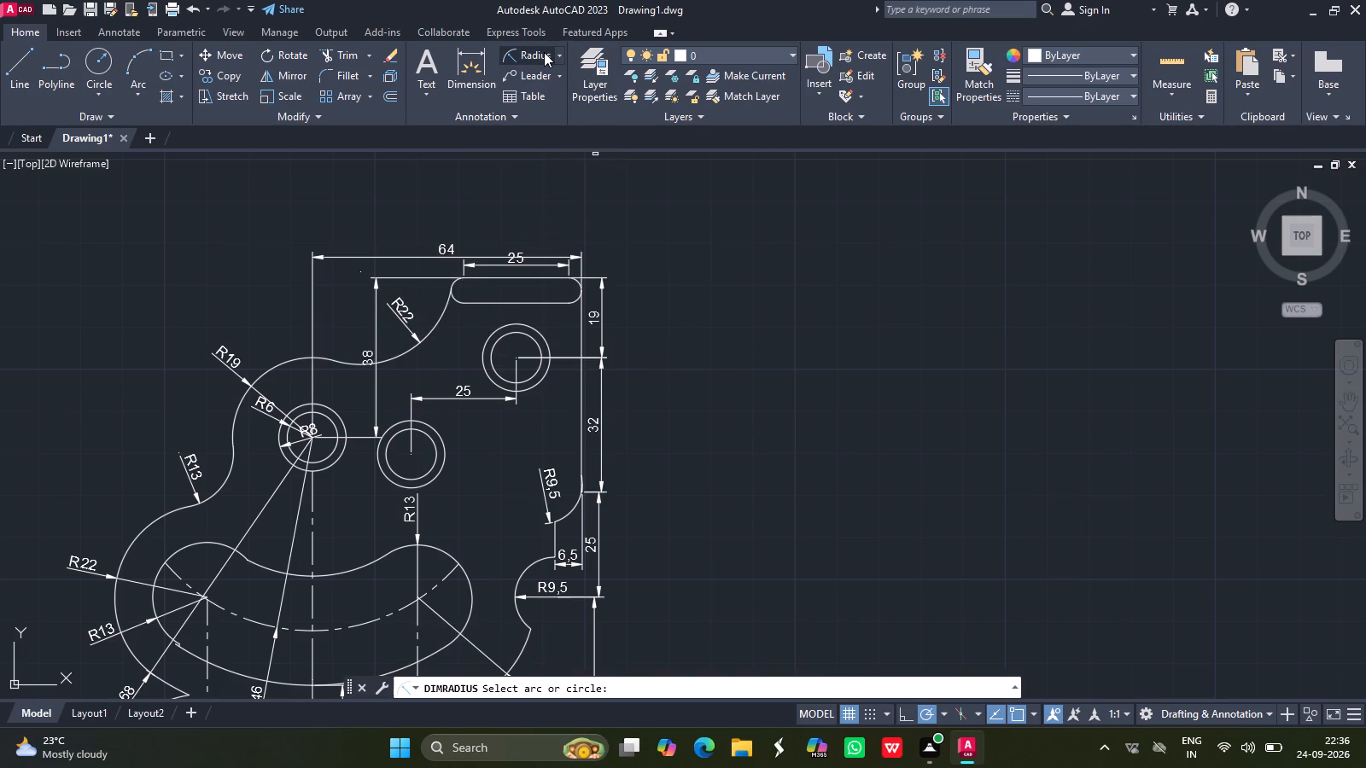
{"action": "left_click_drag", "start_coordinate": [577, 296], "coordinate": [584, 286]}
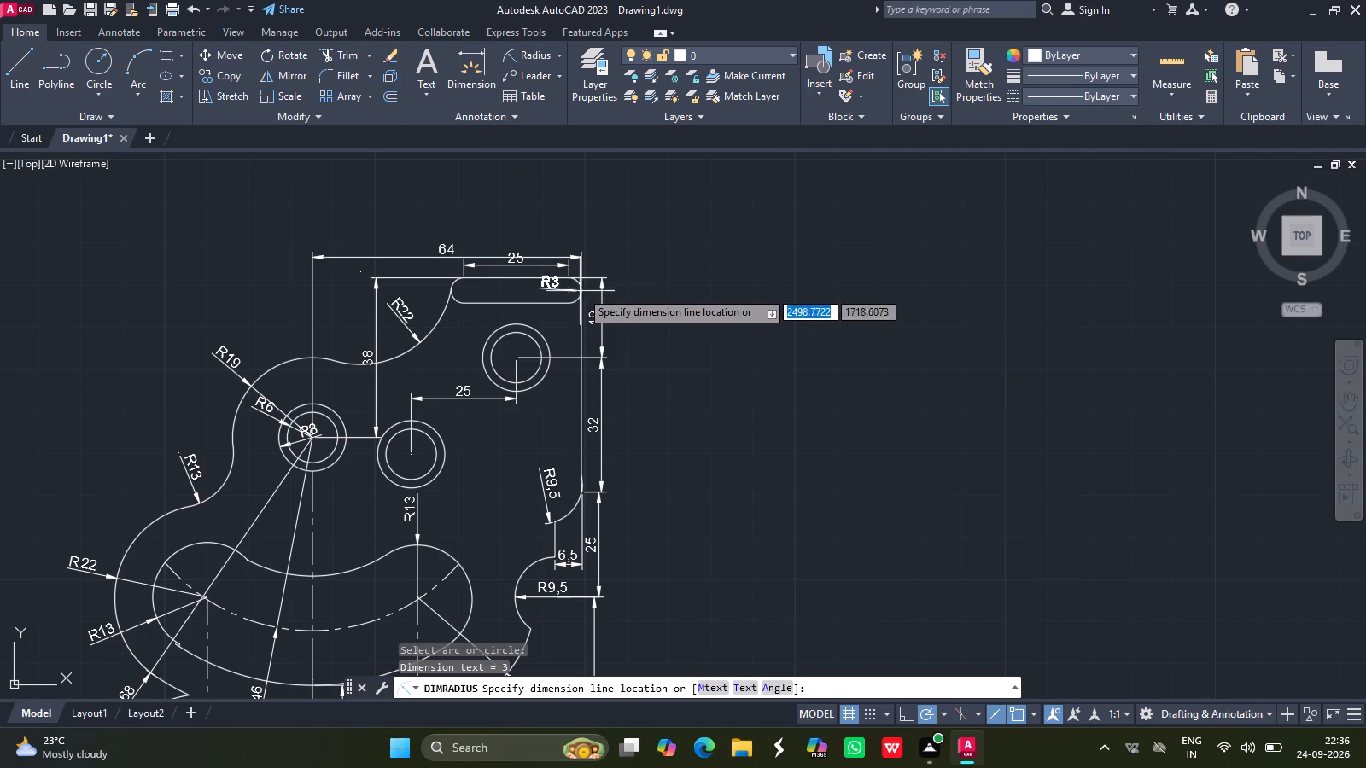
{"action": "left_click_drag", "start_coordinate": [584, 286], "coordinate": [601, 266]}
{"action": "left_click", "coordinate": [601, 266]}
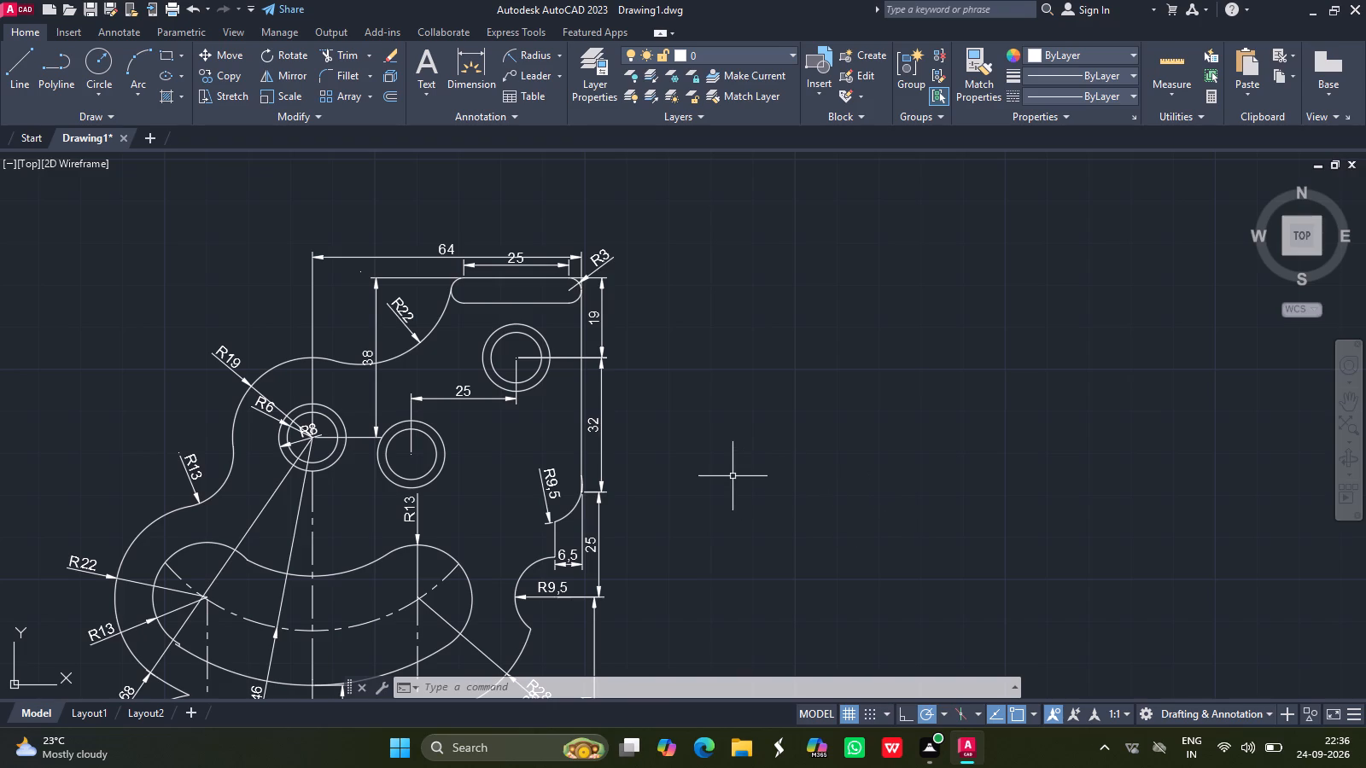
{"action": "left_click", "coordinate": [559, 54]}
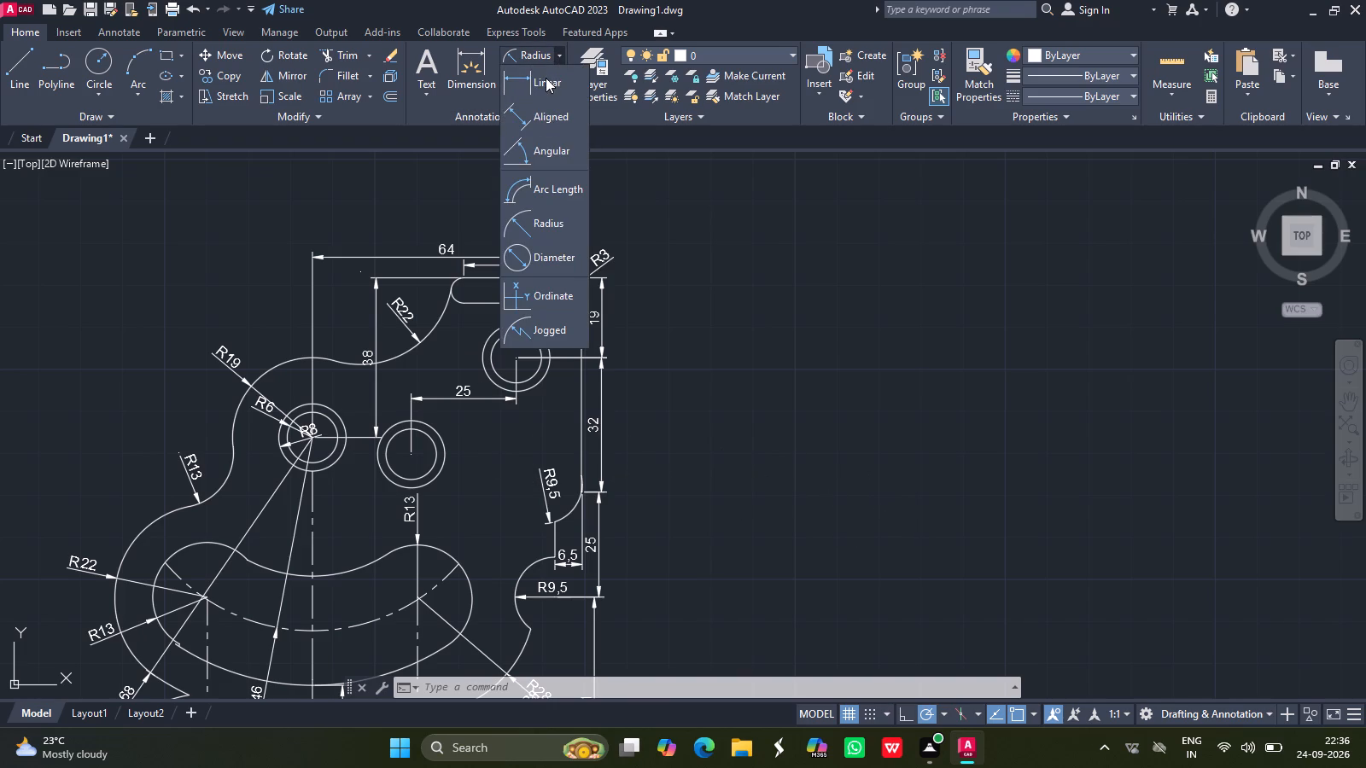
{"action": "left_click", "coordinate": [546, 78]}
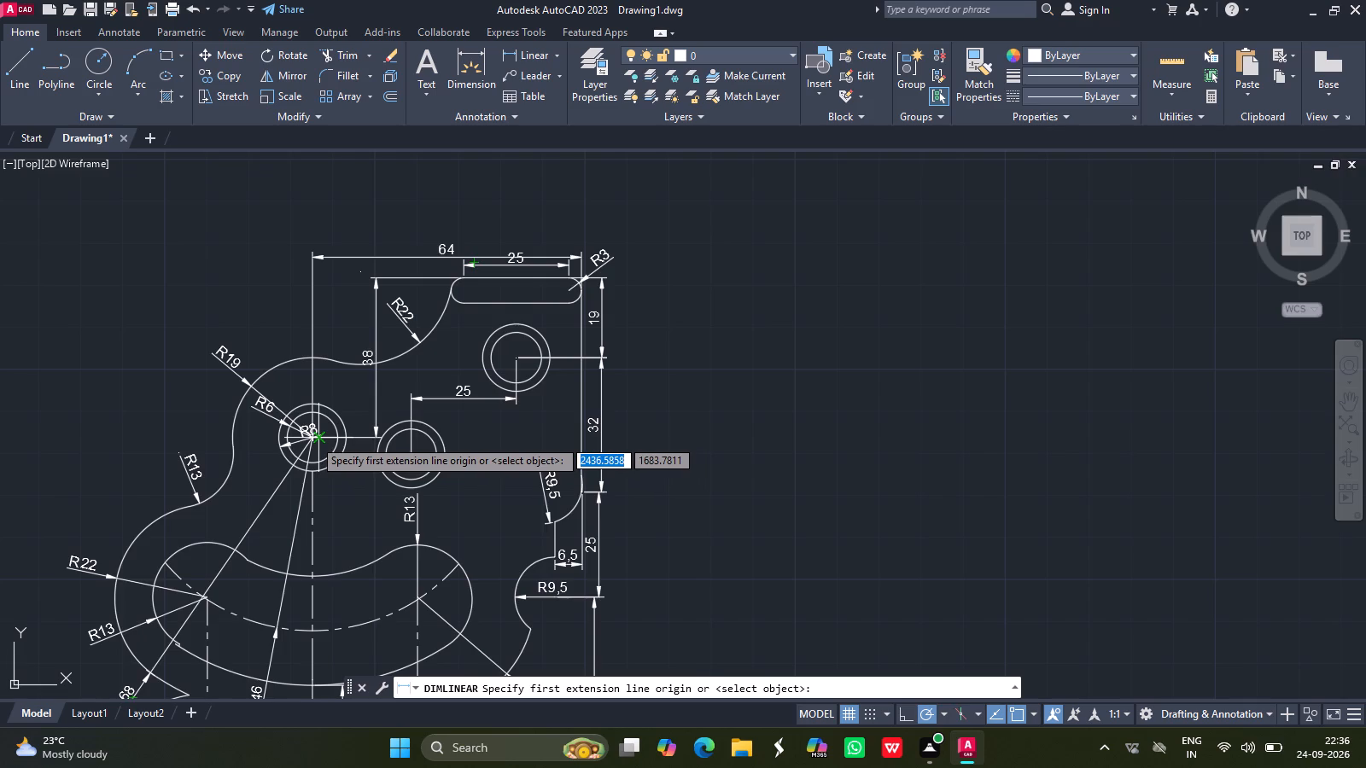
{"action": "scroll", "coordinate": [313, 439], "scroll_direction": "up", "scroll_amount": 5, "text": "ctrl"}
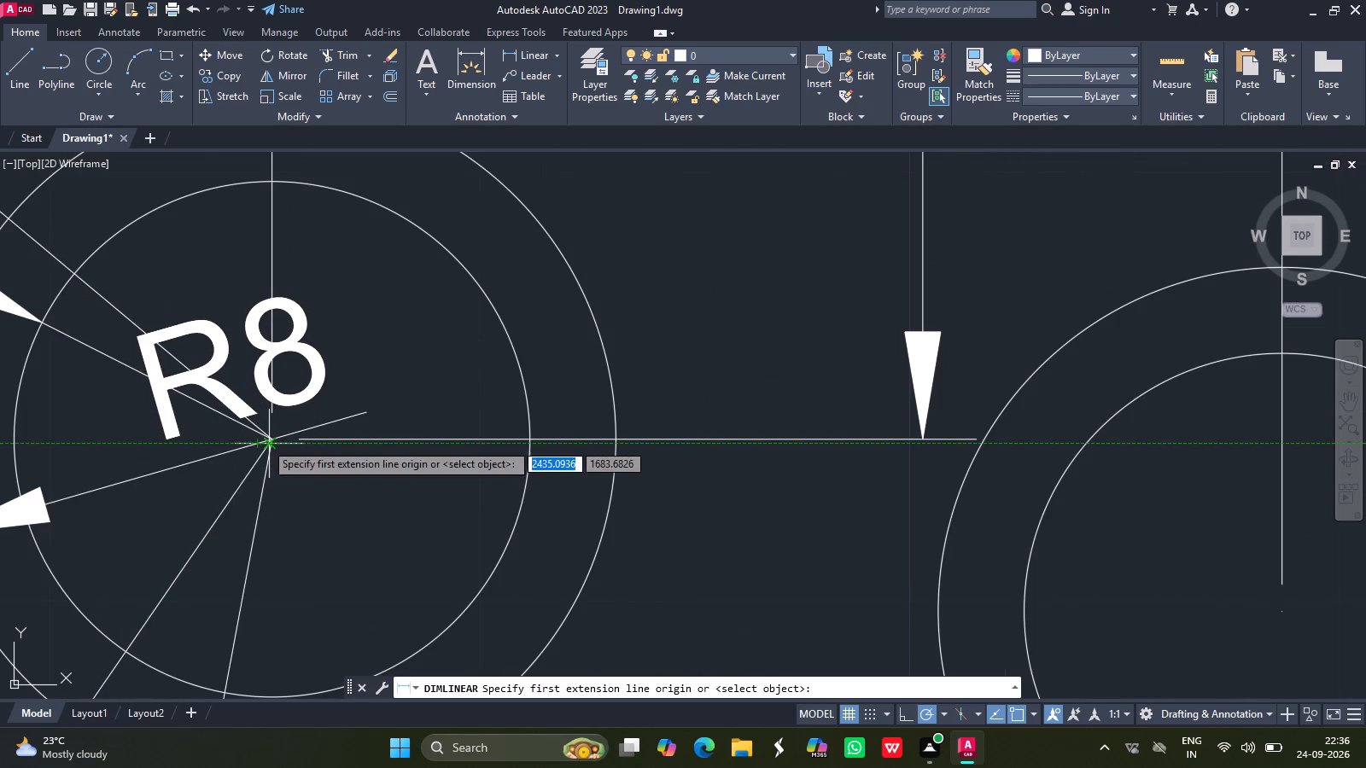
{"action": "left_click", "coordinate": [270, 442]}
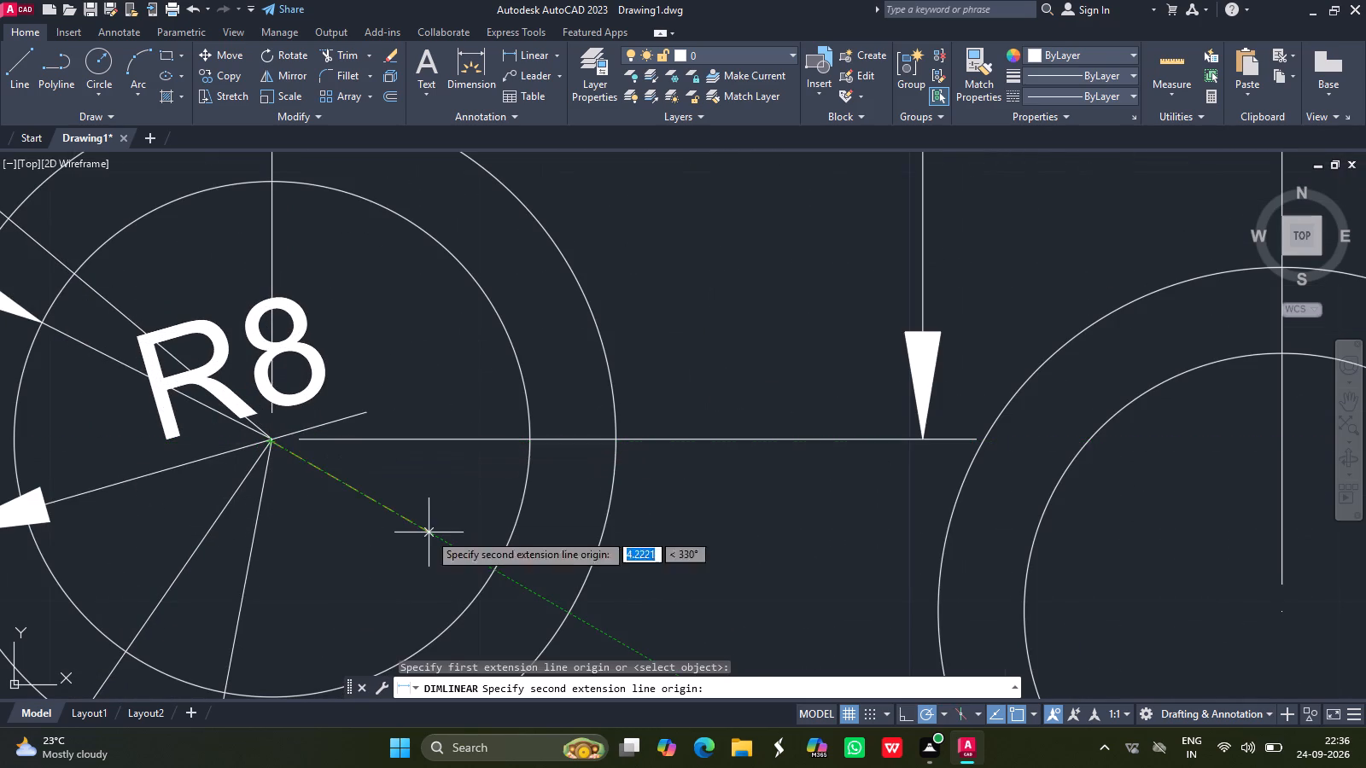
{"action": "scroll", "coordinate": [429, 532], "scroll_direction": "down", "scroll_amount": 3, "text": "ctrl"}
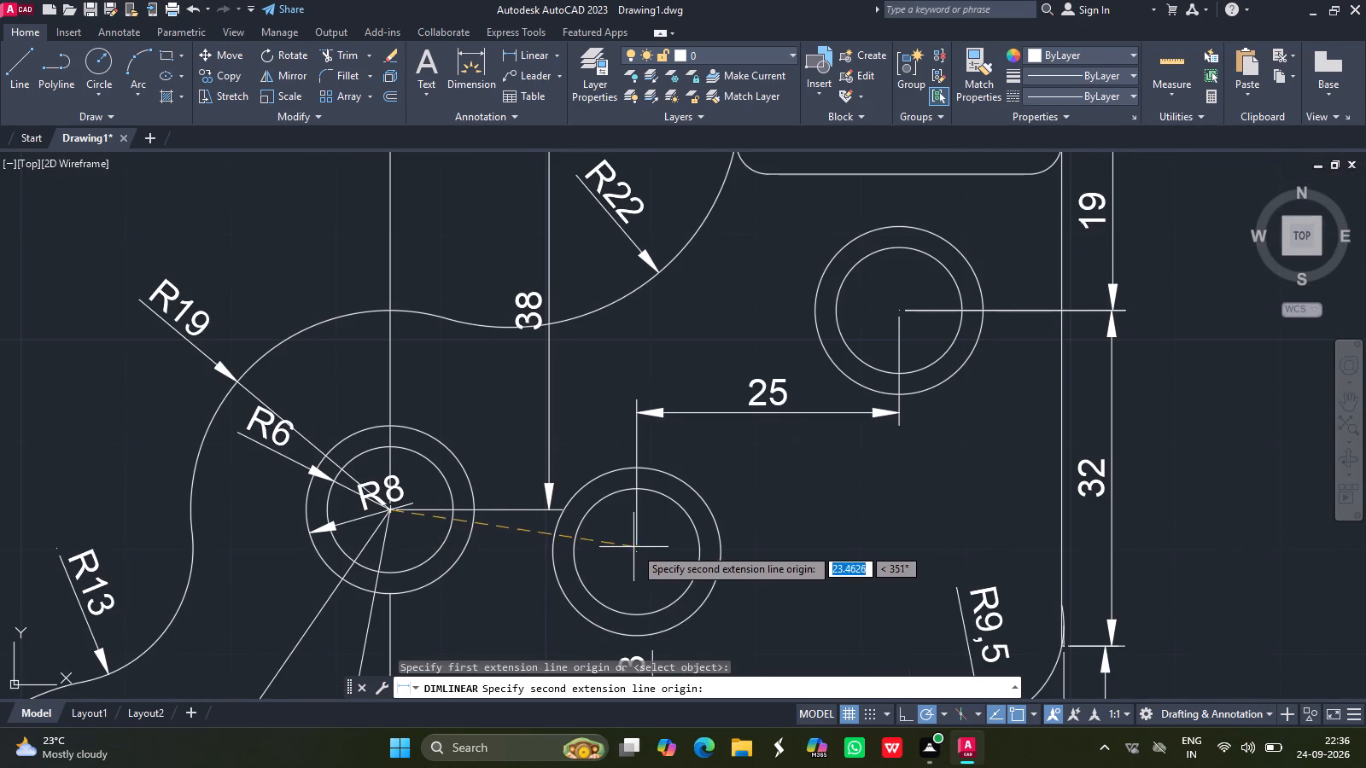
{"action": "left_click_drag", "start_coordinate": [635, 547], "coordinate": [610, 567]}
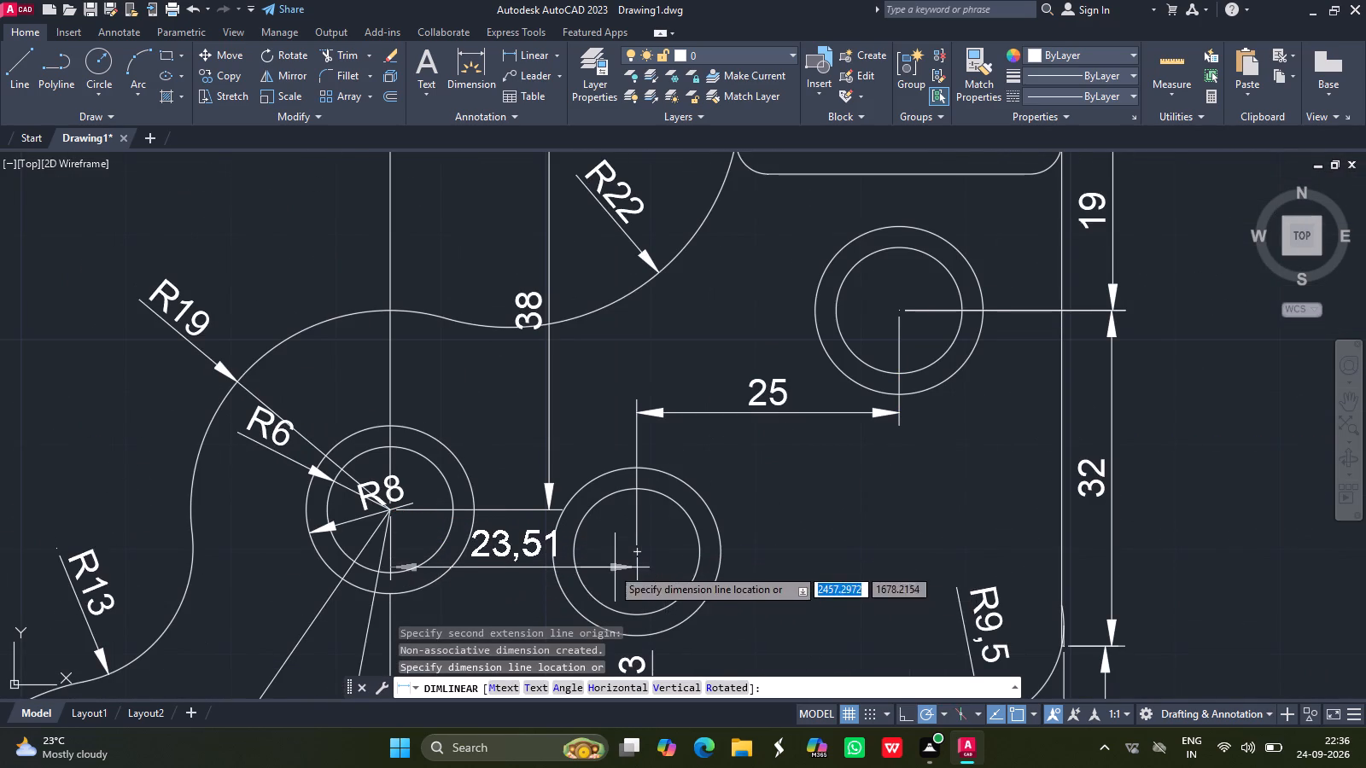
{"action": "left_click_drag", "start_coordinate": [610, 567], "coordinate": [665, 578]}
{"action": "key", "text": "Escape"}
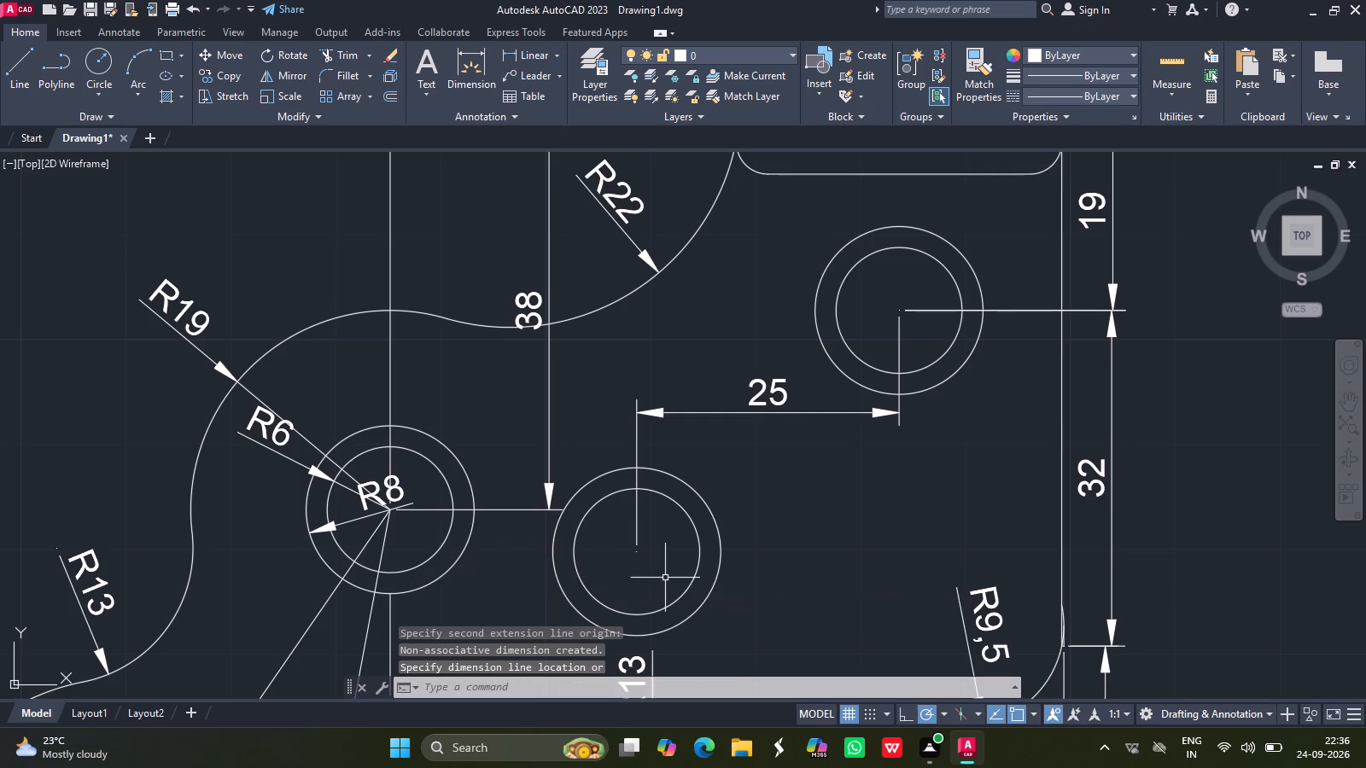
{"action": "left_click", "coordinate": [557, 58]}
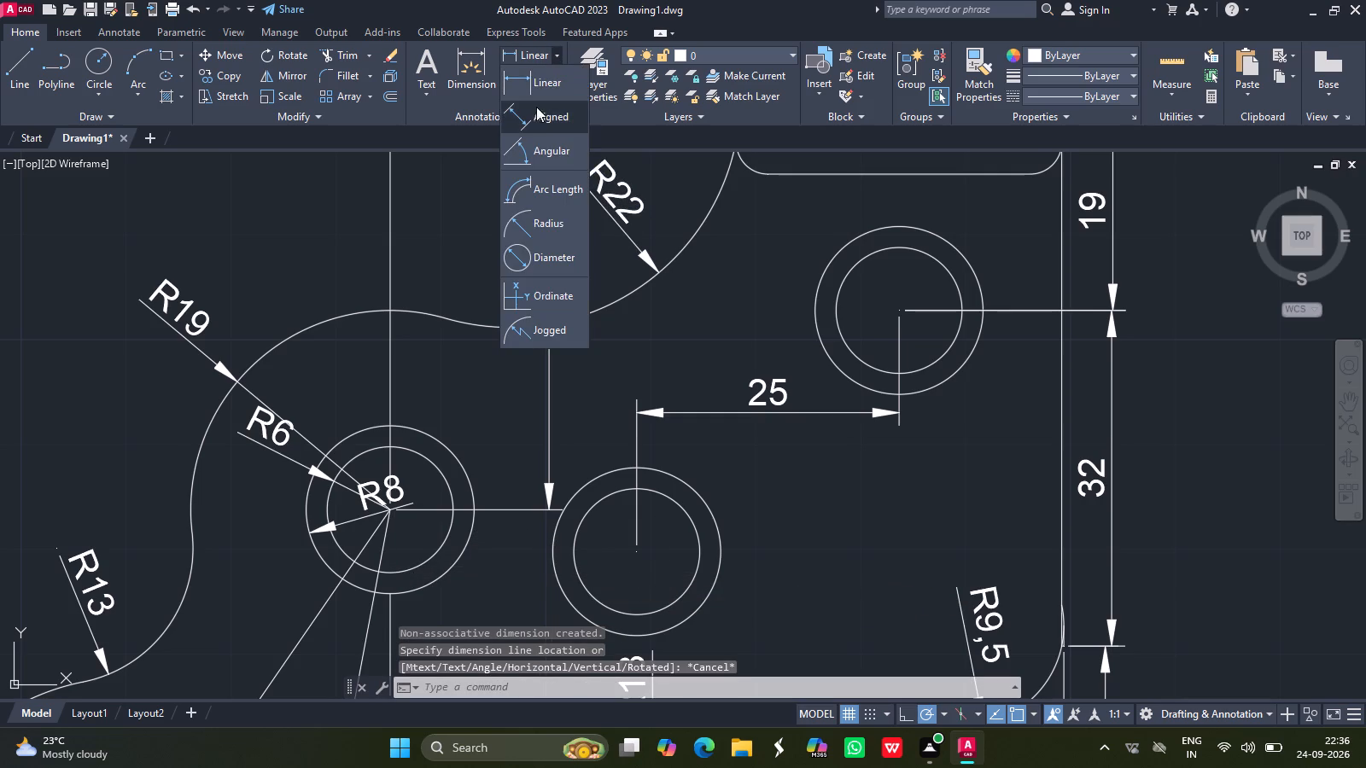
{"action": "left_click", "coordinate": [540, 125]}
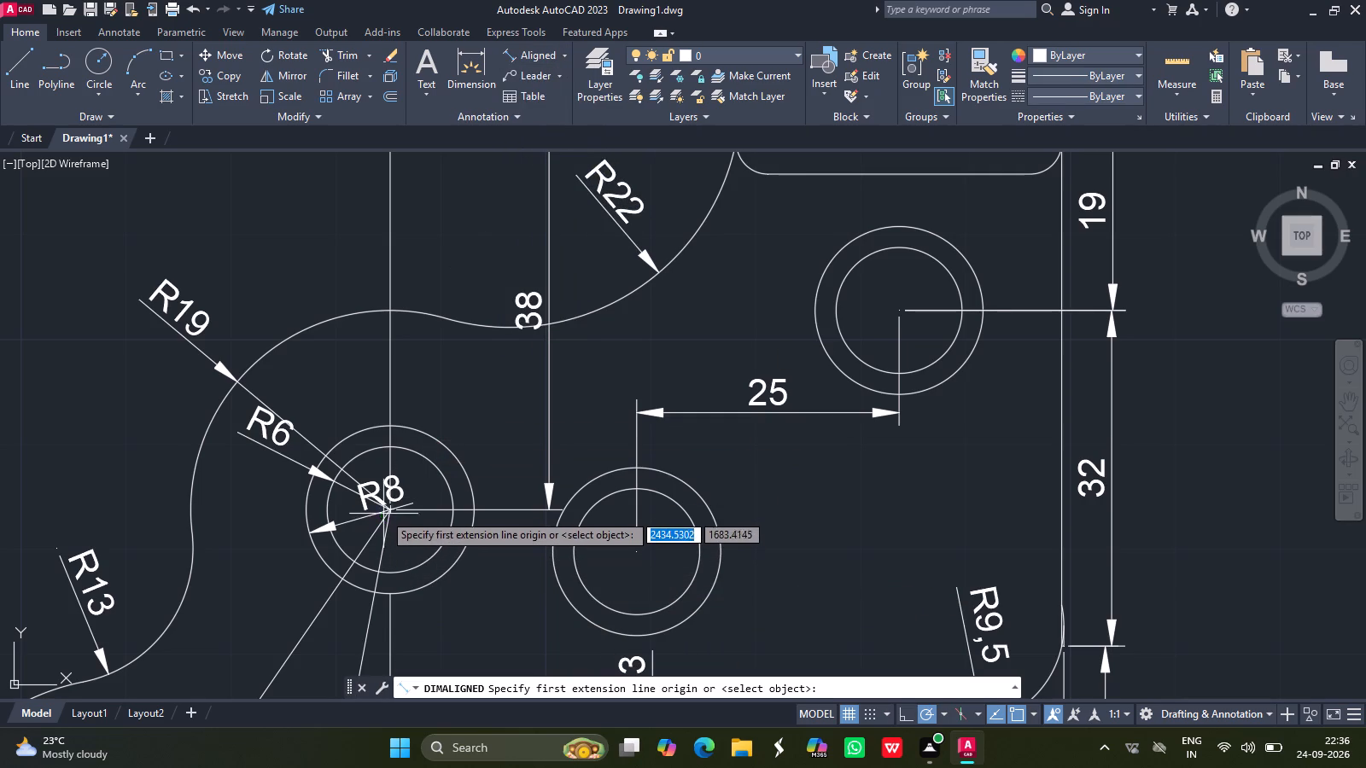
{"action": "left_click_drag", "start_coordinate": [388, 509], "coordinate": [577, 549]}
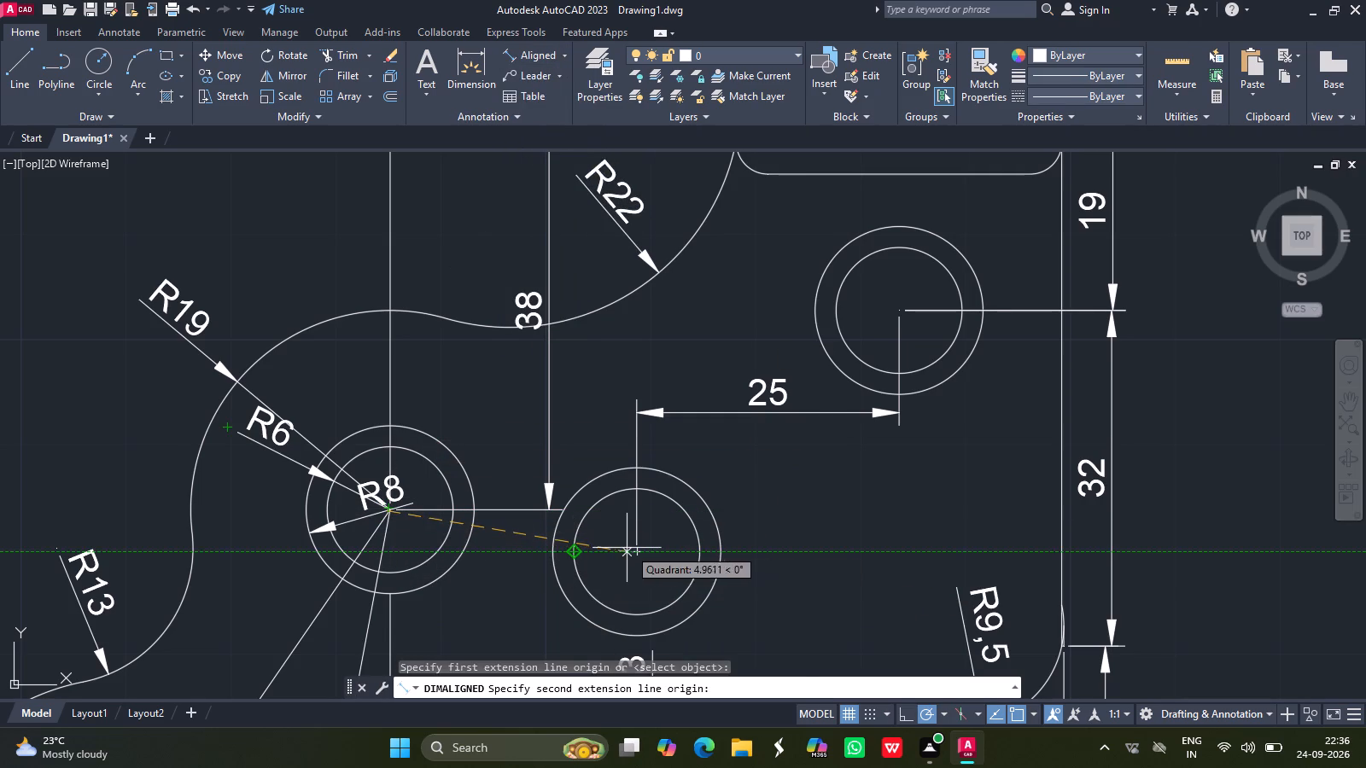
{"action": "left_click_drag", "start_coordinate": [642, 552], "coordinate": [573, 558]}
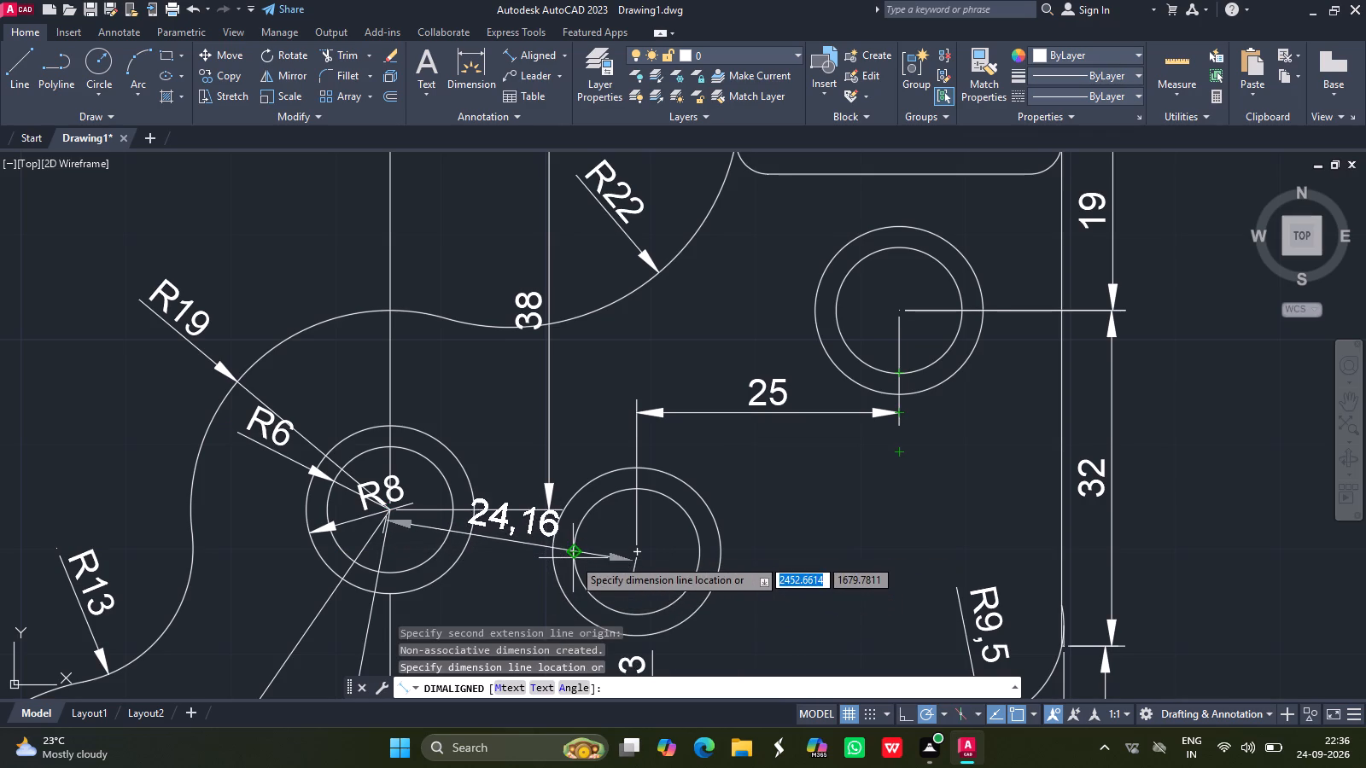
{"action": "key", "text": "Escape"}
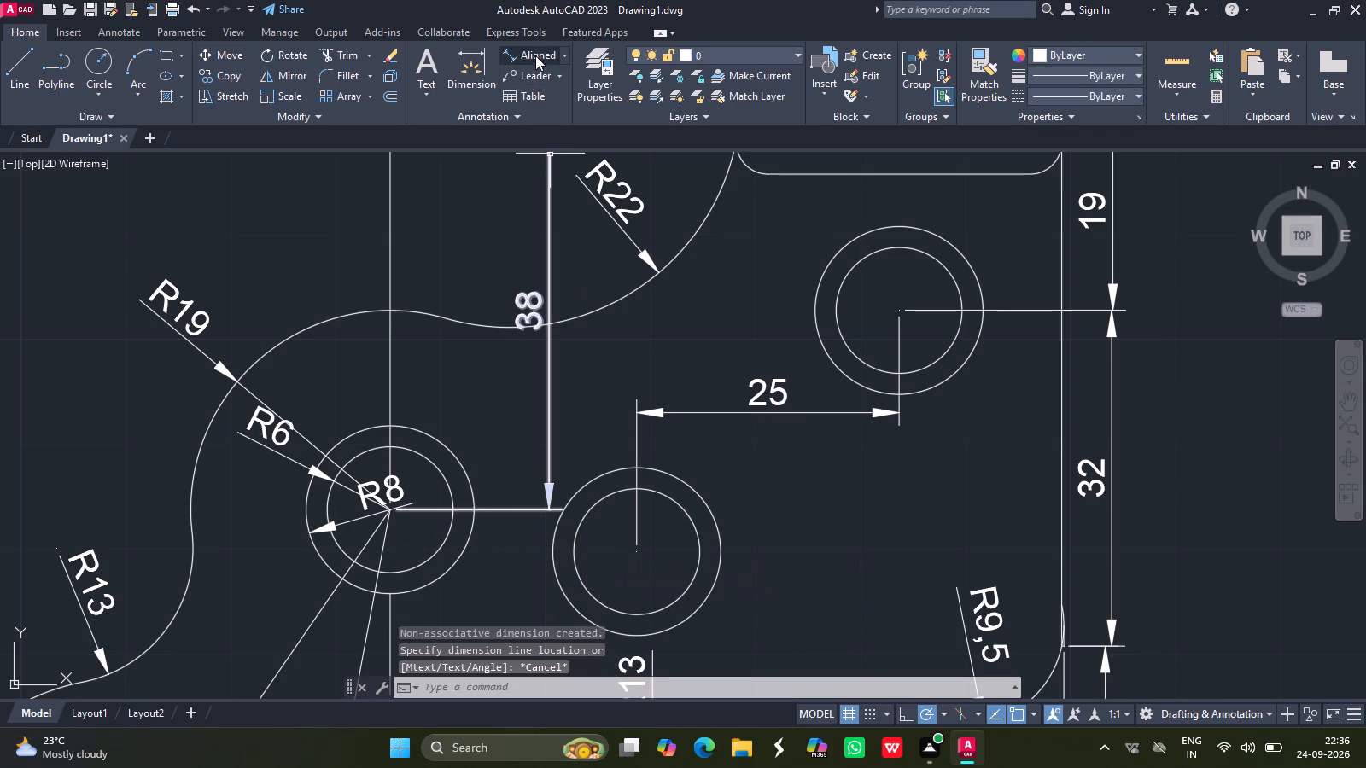
Add a vertical linear dimension between the centres of the left and middle concentric holes, placed inside the profile's right edge.
{"action": "left_click", "coordinate": [567, 51]}
{"action": "left_click", "coordinate": [550, 84]}
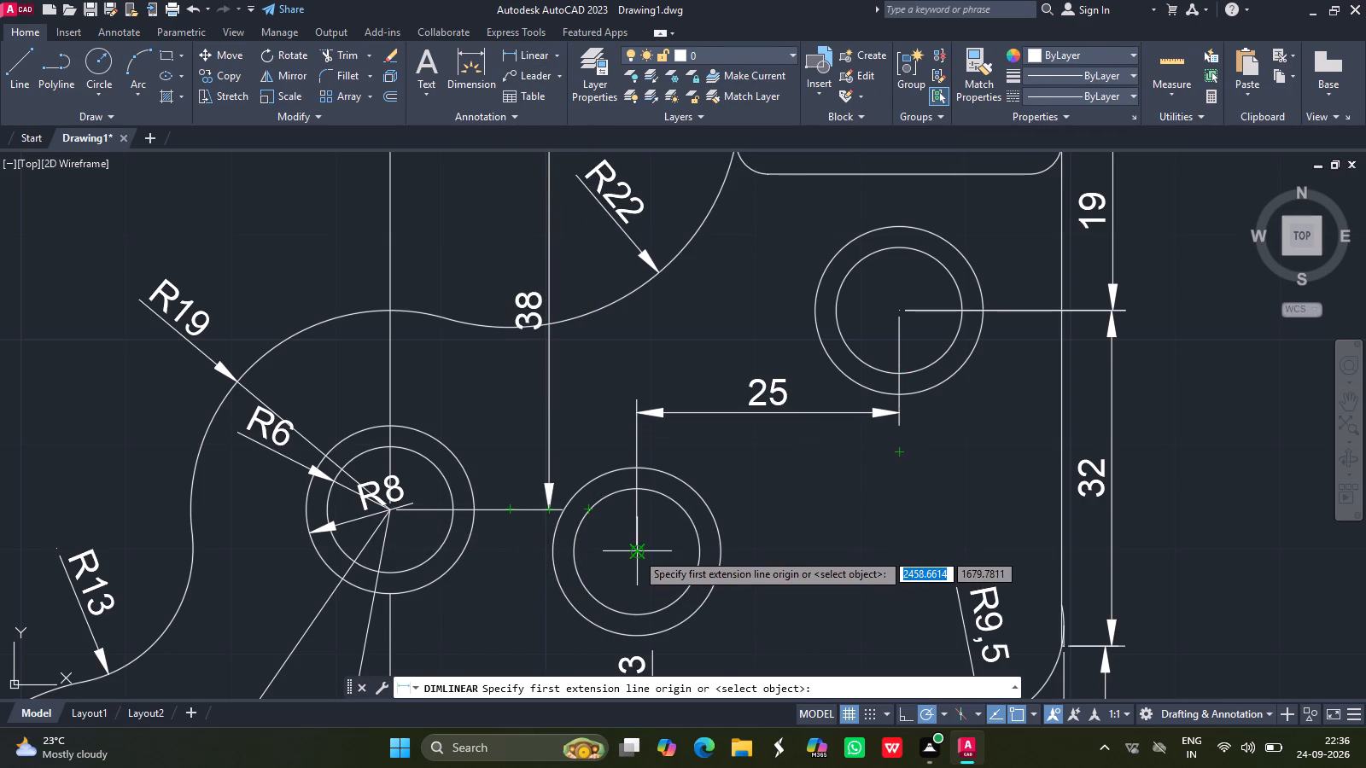
{"action": "left_click_drag", "start_coordinate": [636, 552], "coordinate": [429, 537]}
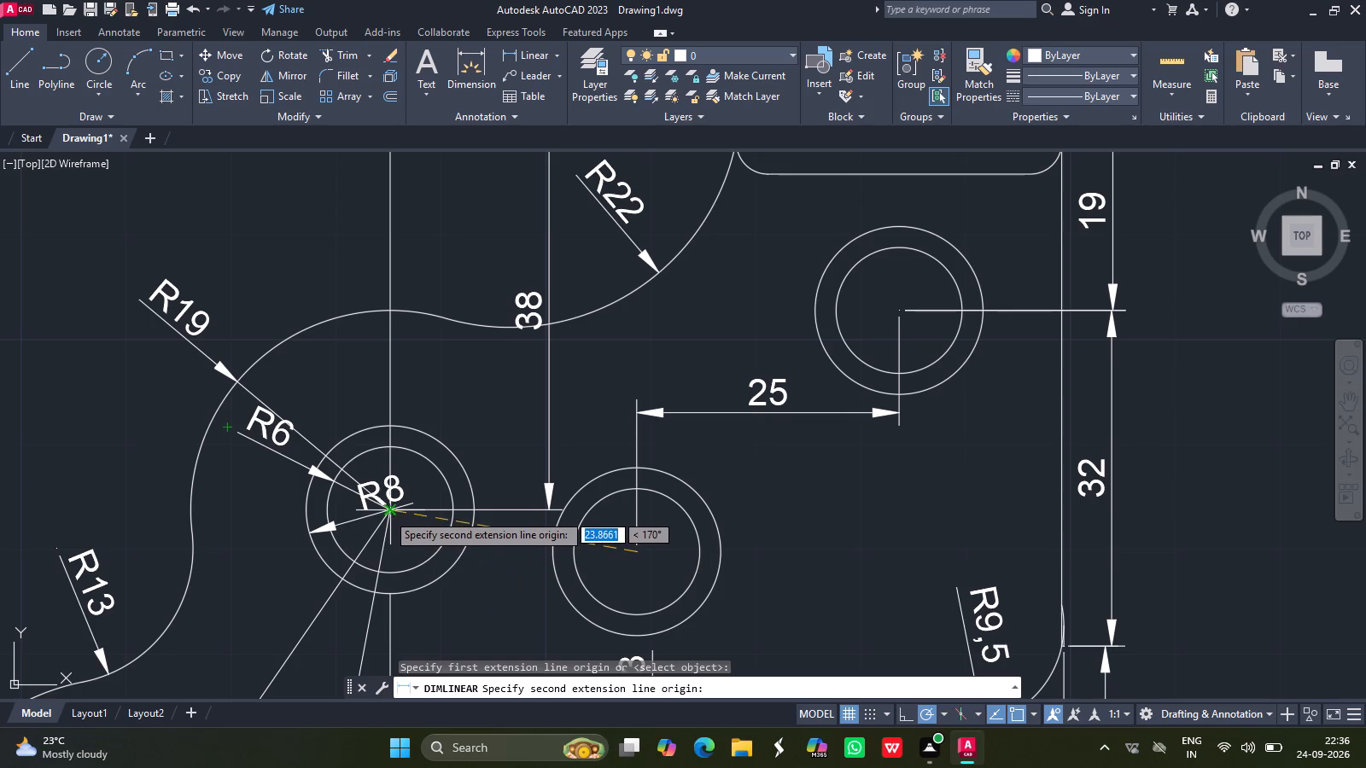
{"action": "left_click_drag", "start_coordinate": [387, 513], "coordinate": [686, 563]}
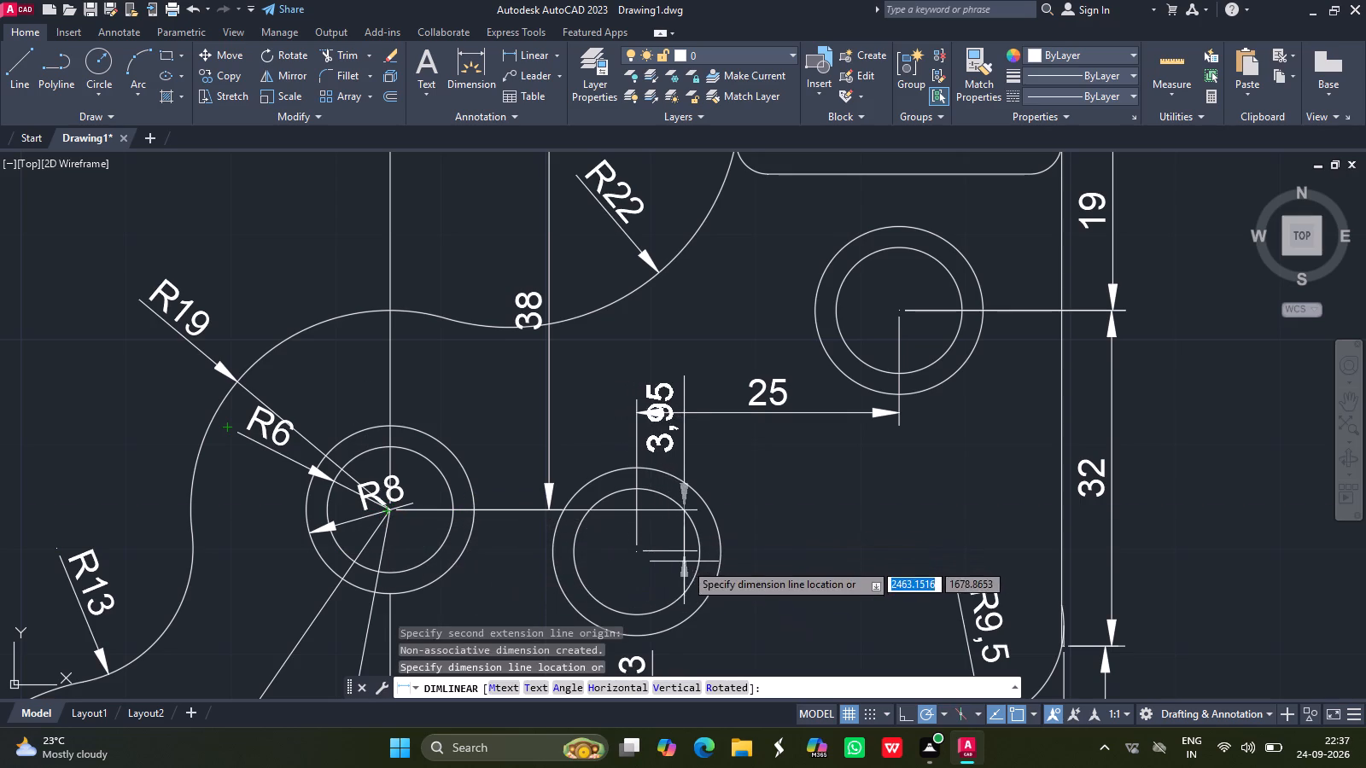
{"action": "left_click_drag", "start_coordinate": [686, 563], "coordinate": [688, 564]}
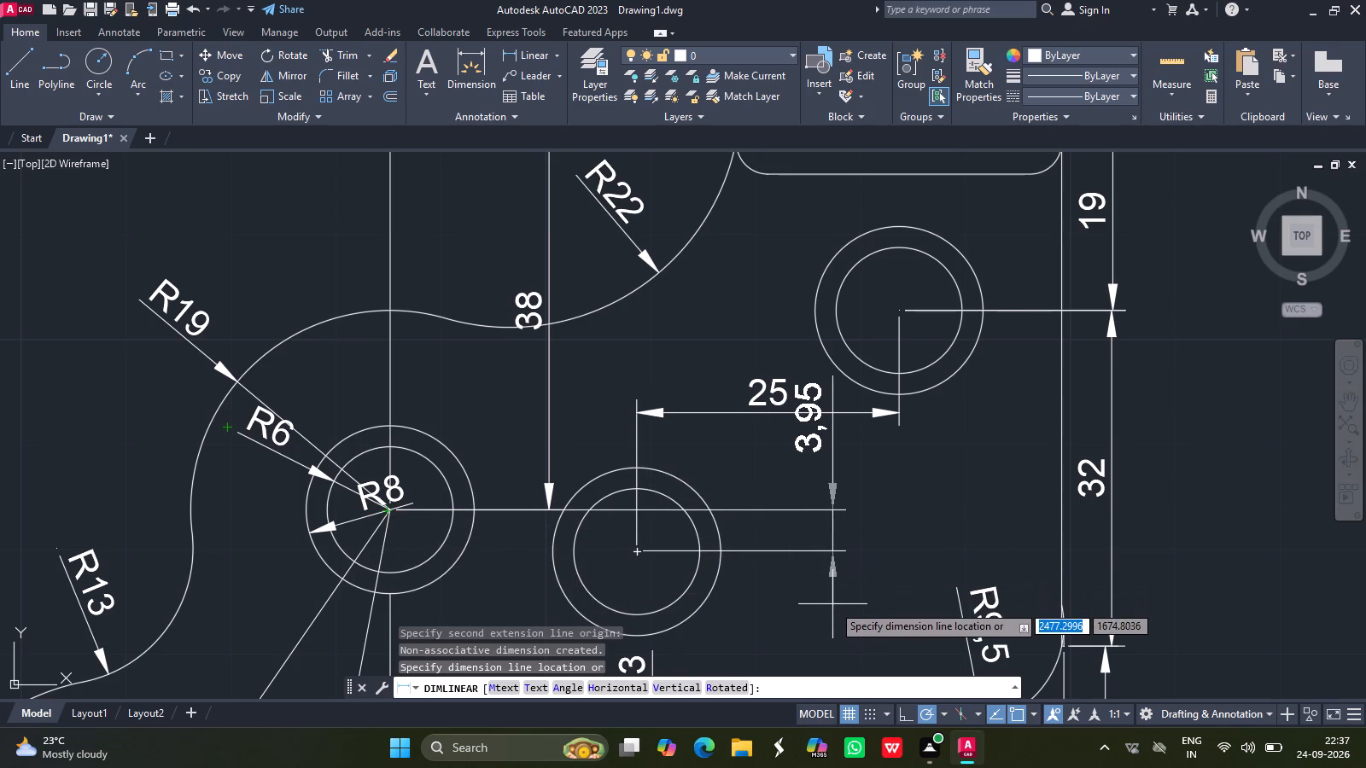
{"action": "scroll", "coordinate": [825, 610], "scroll_direction": "down", "scroll_amount": 1, "text": "ctrl"}
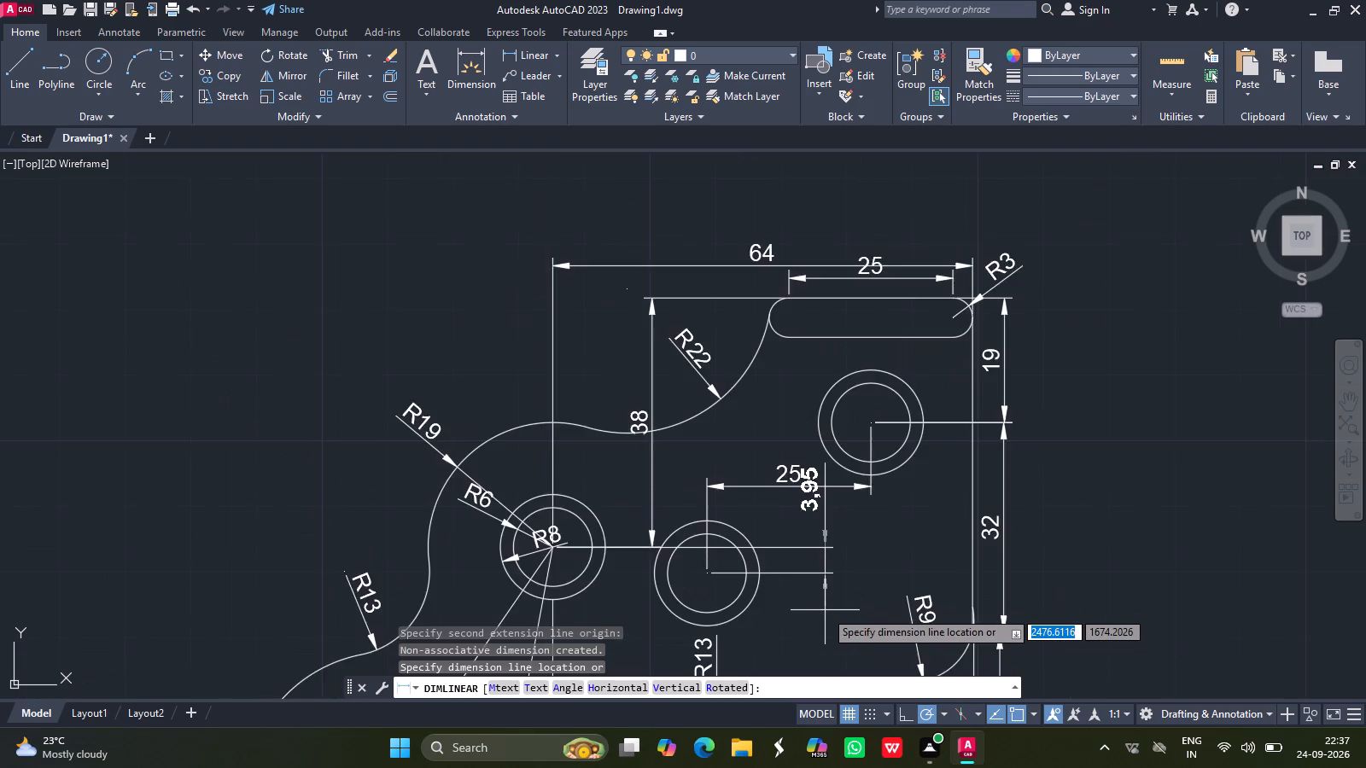
{"action": "scroll", "coordinate": [825, 610], "scroll_direction": "down", "scroll_amount": 1, "text": "ctrl"}
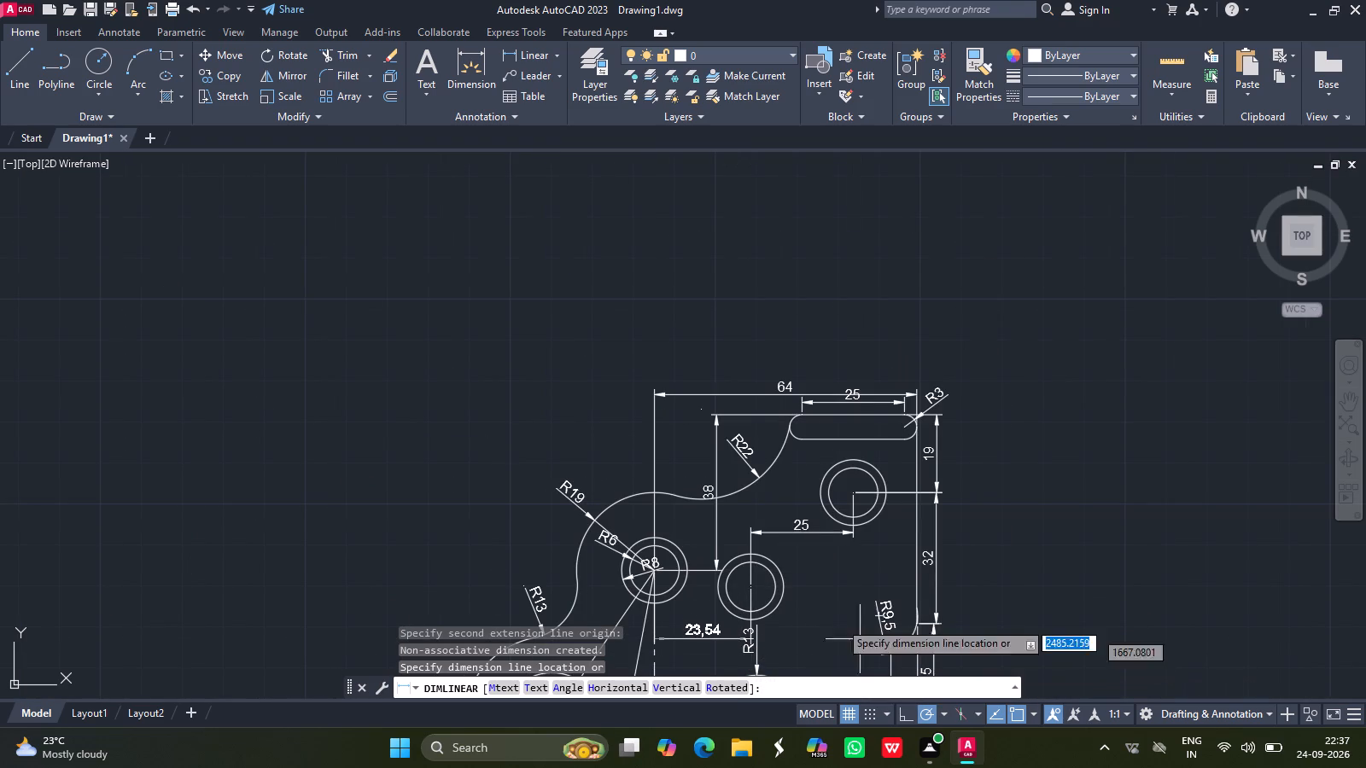
{"action": "left_click", "coordinate": [898, 604]}
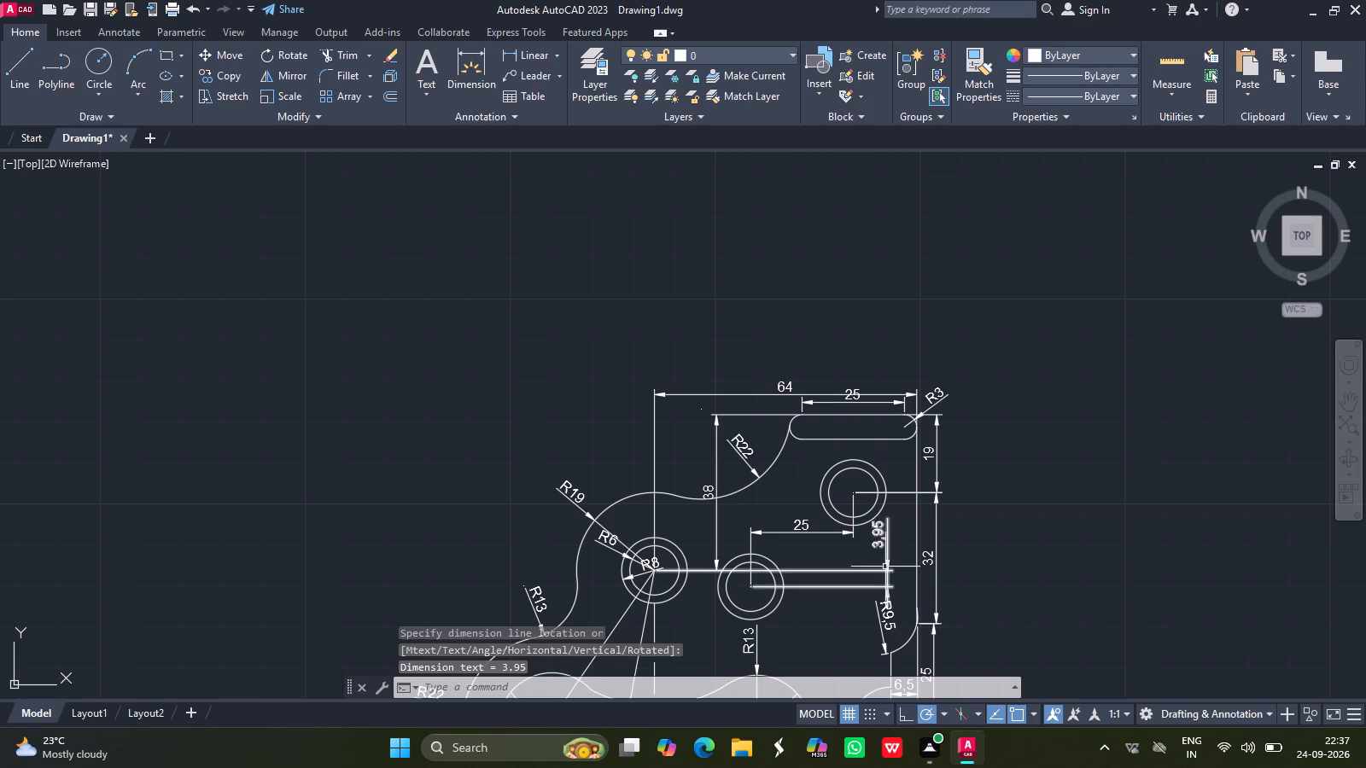
Set the precision of the vertical dimension between the left and middle hole centres to 0 decimal places.
{"action": "left_click", "coordinate": [879, 543]}
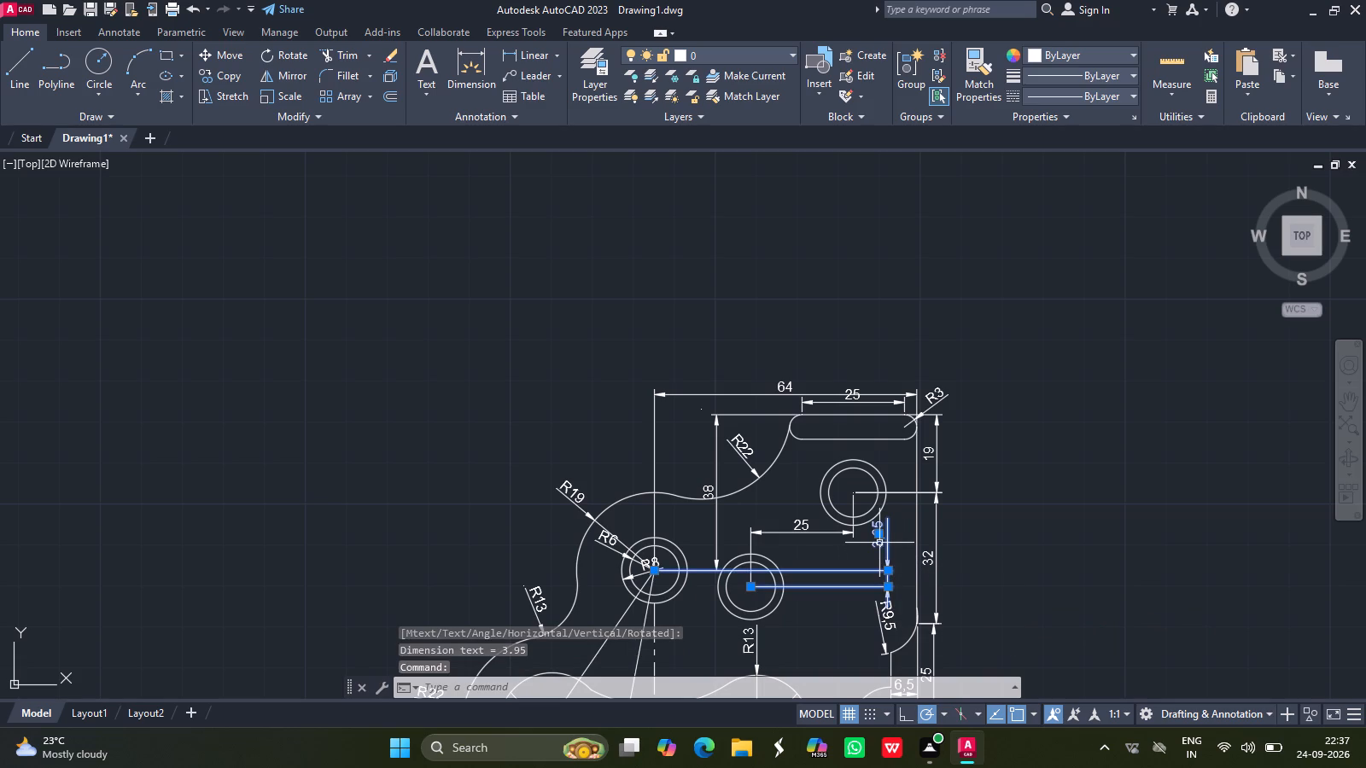
{"action": "right_click", "coordinate": [879, 543]}
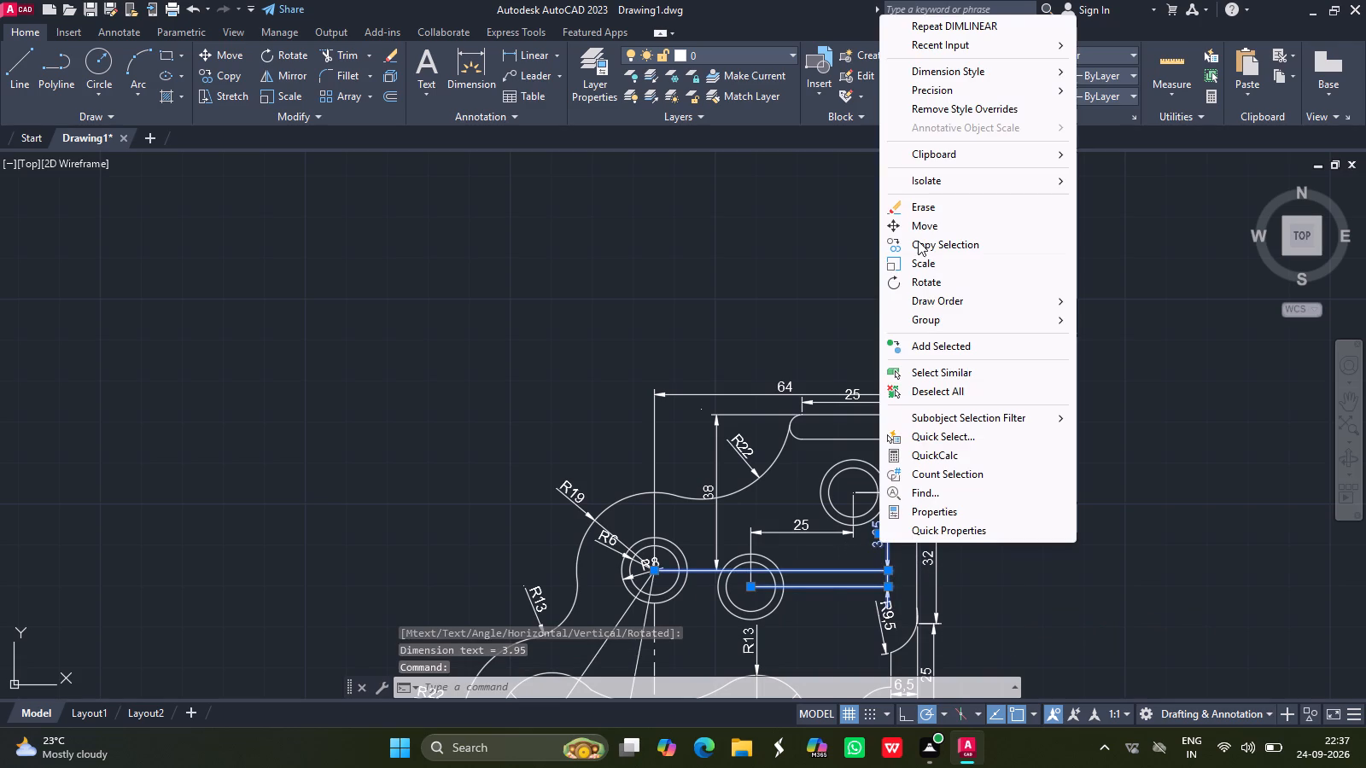
{"action": "left_click", "coordinate": [949, 94]}
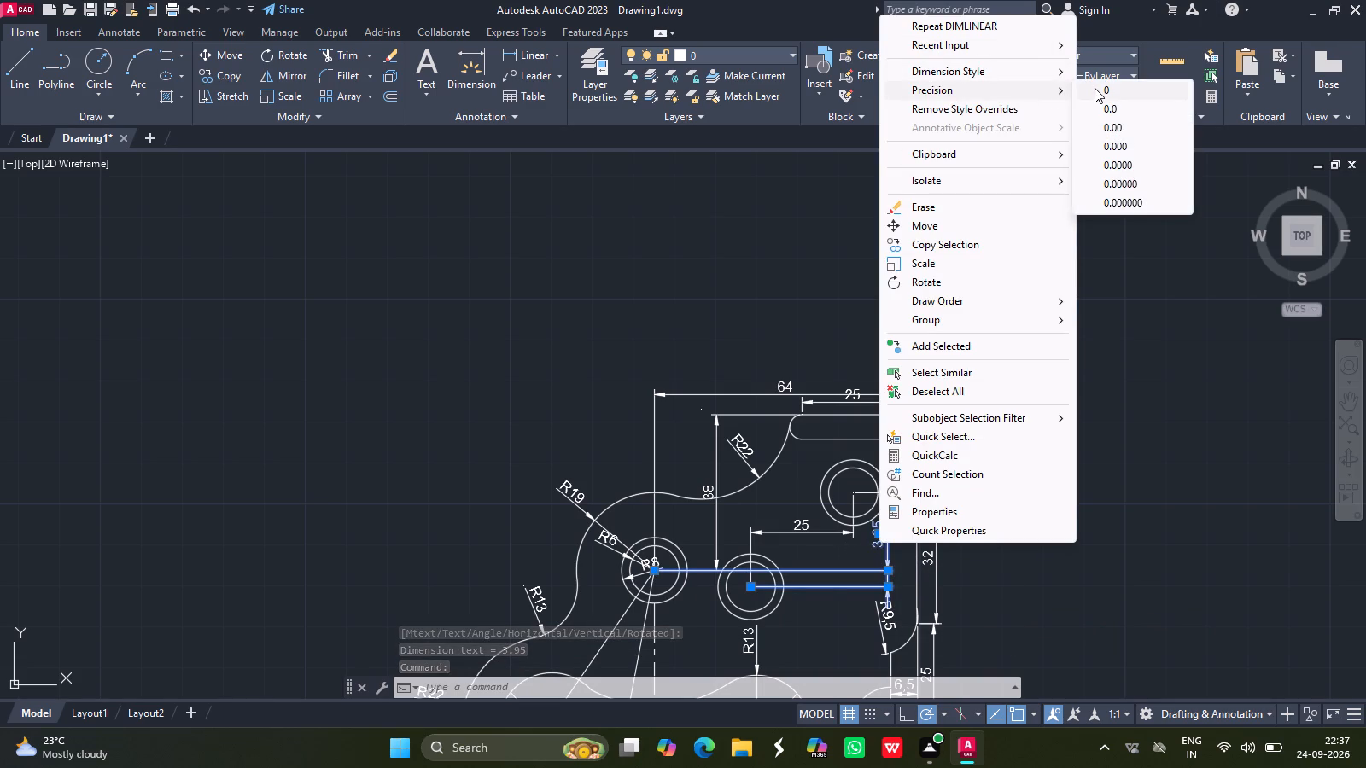
{"action": "left_click", "coordinate": [1101, 87]}
{"action": "key", "text": "Escape"}
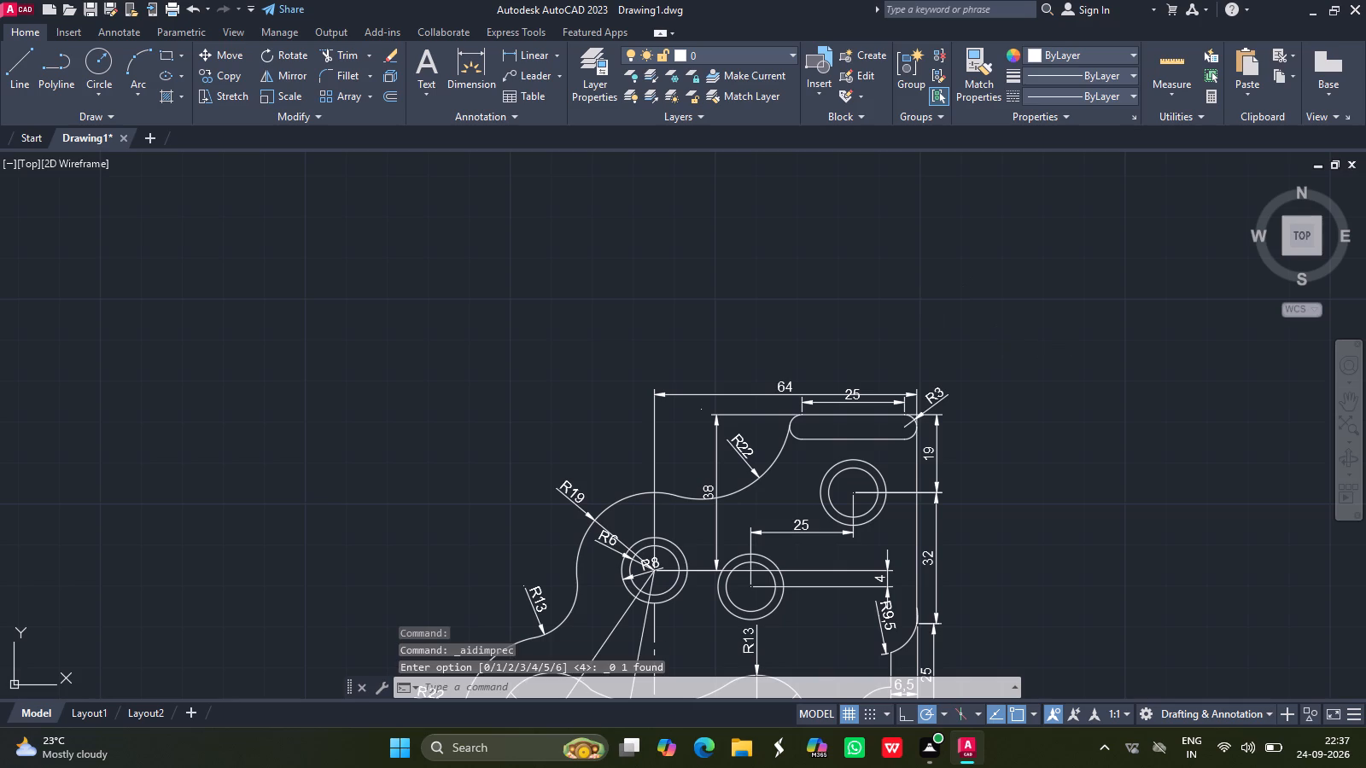
Start saving the finished drawing and open the Fuji folder in Documents as its location.
{"action": "left_click", "coordinate": [1345, 405]}
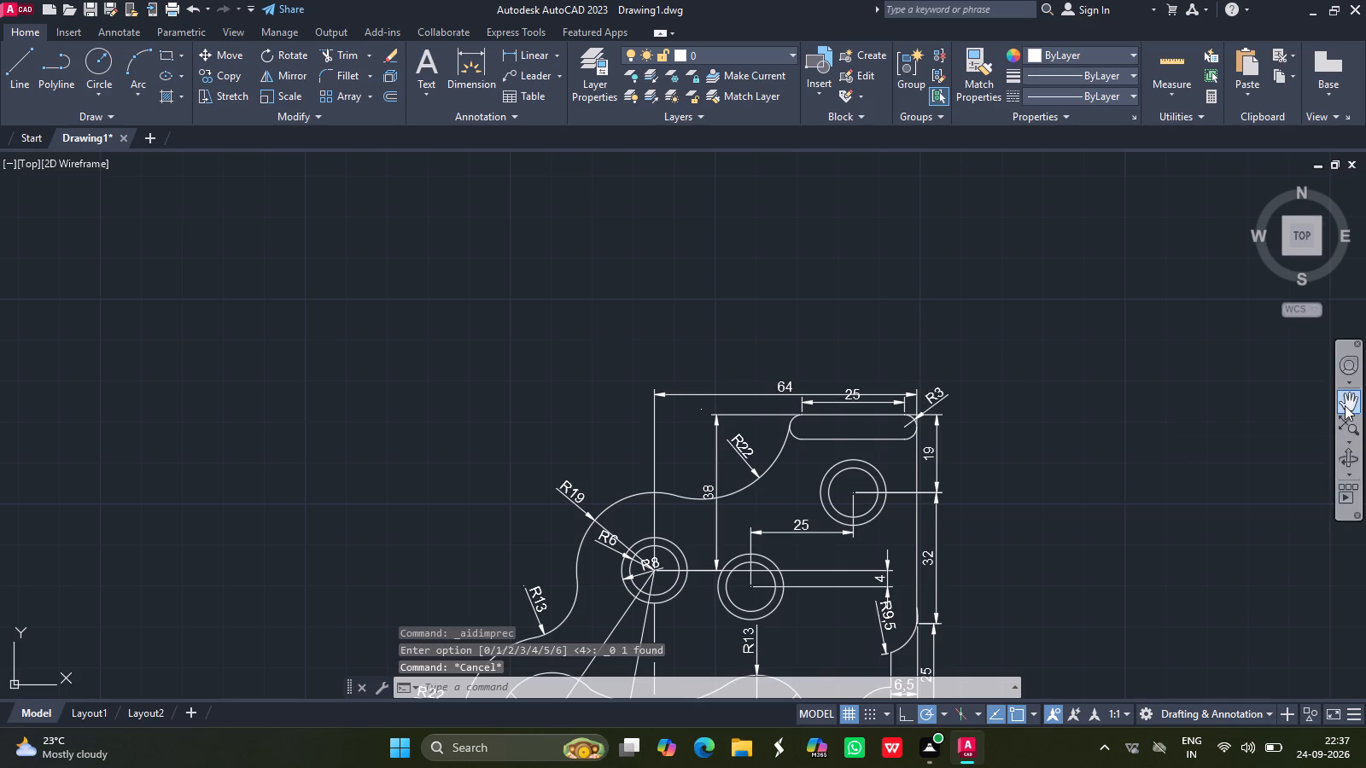
{"action": "left_click_drag", "start_coordinate": [807, 480], "coordinate": [745, 307]}
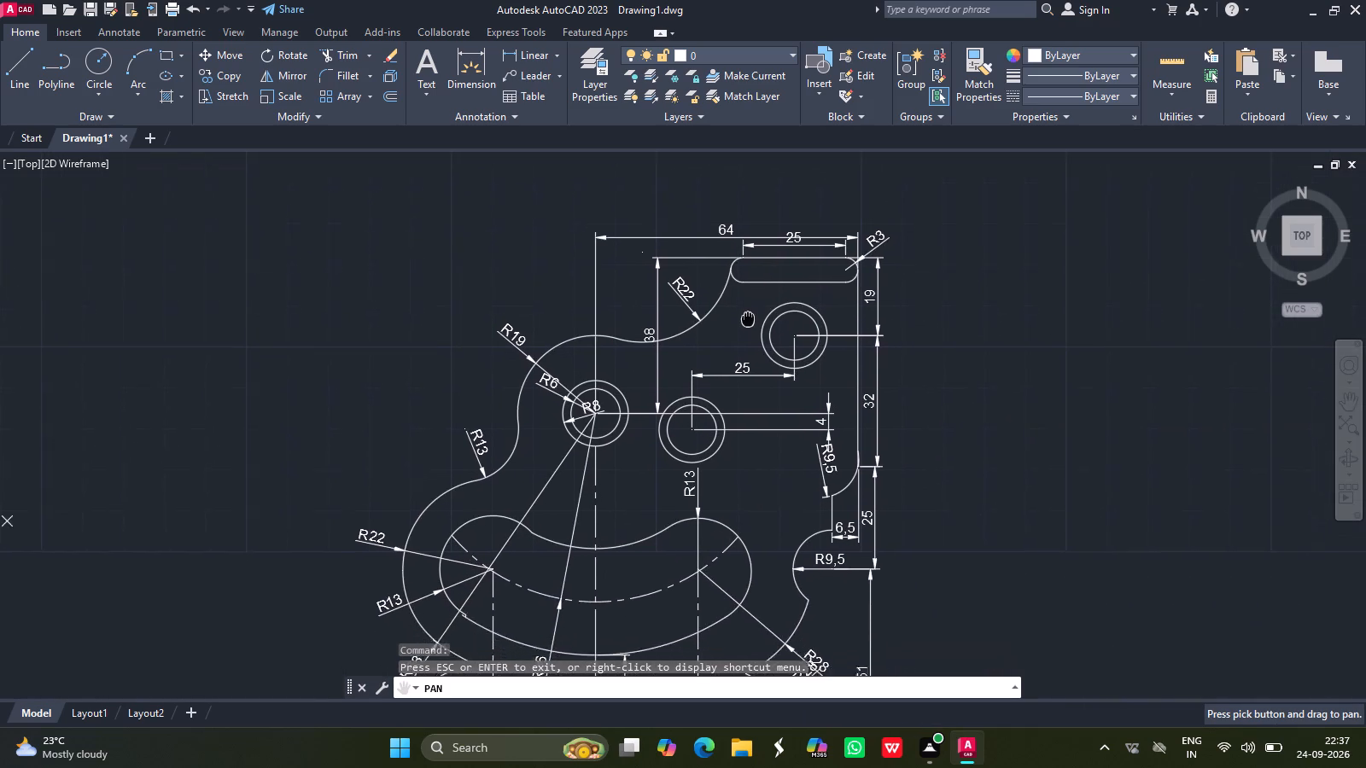
{"action": "left_click_drag", "start_coordinate": [745, 307], "coordinate": [785, 158]}
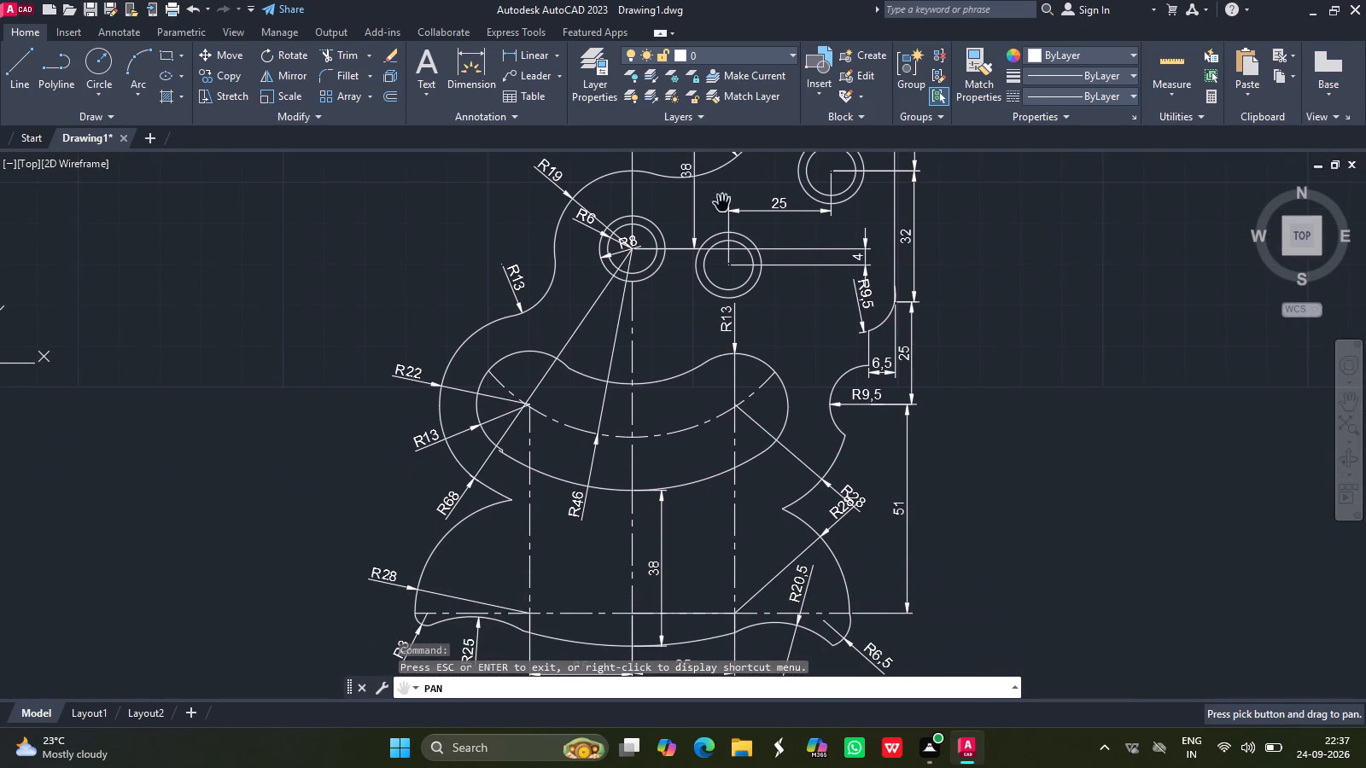
{"action": "scroll", "coordinate": [727, 271], "scroll_direction": "down", "scroll_amount": 1, "text": "ctrl"}
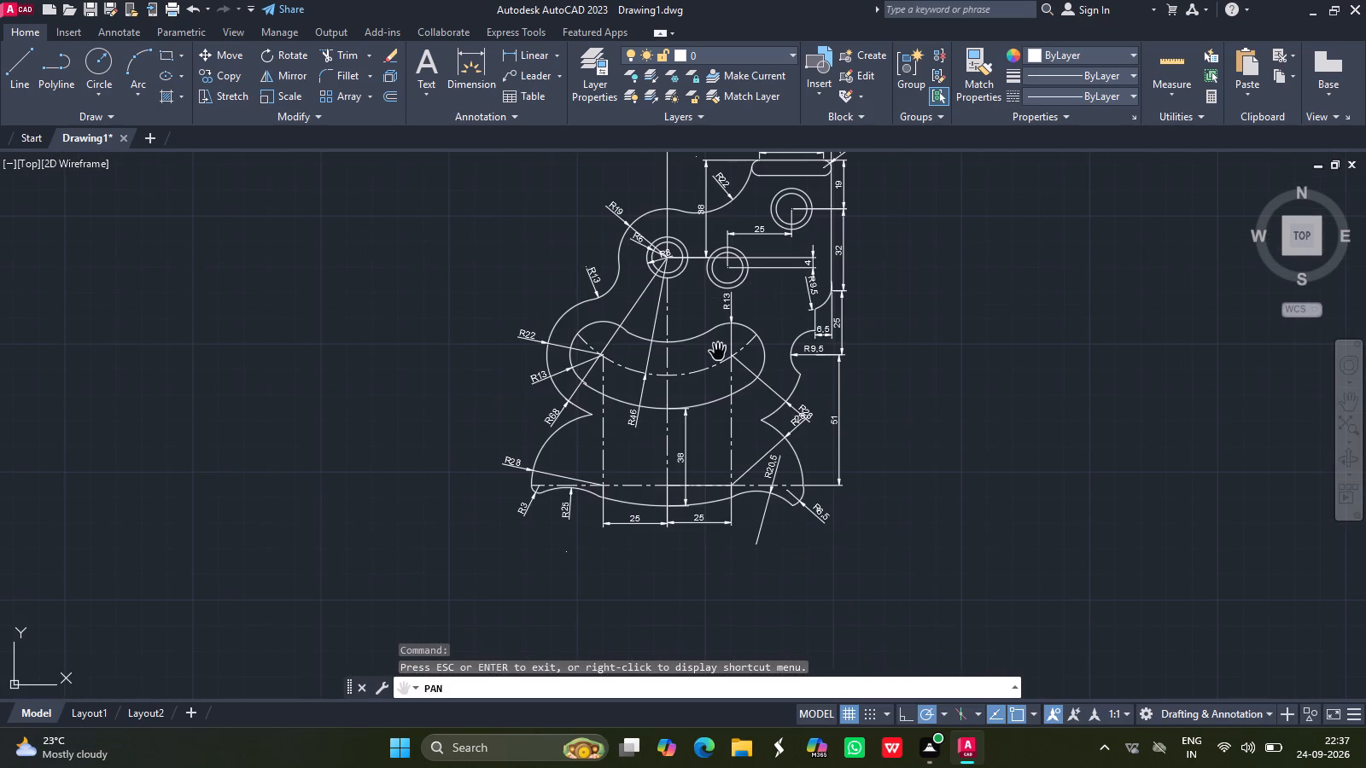
{"action": "left_click_drag", "start_coordinate": [708, 358], "coordinate": [542, 413]}
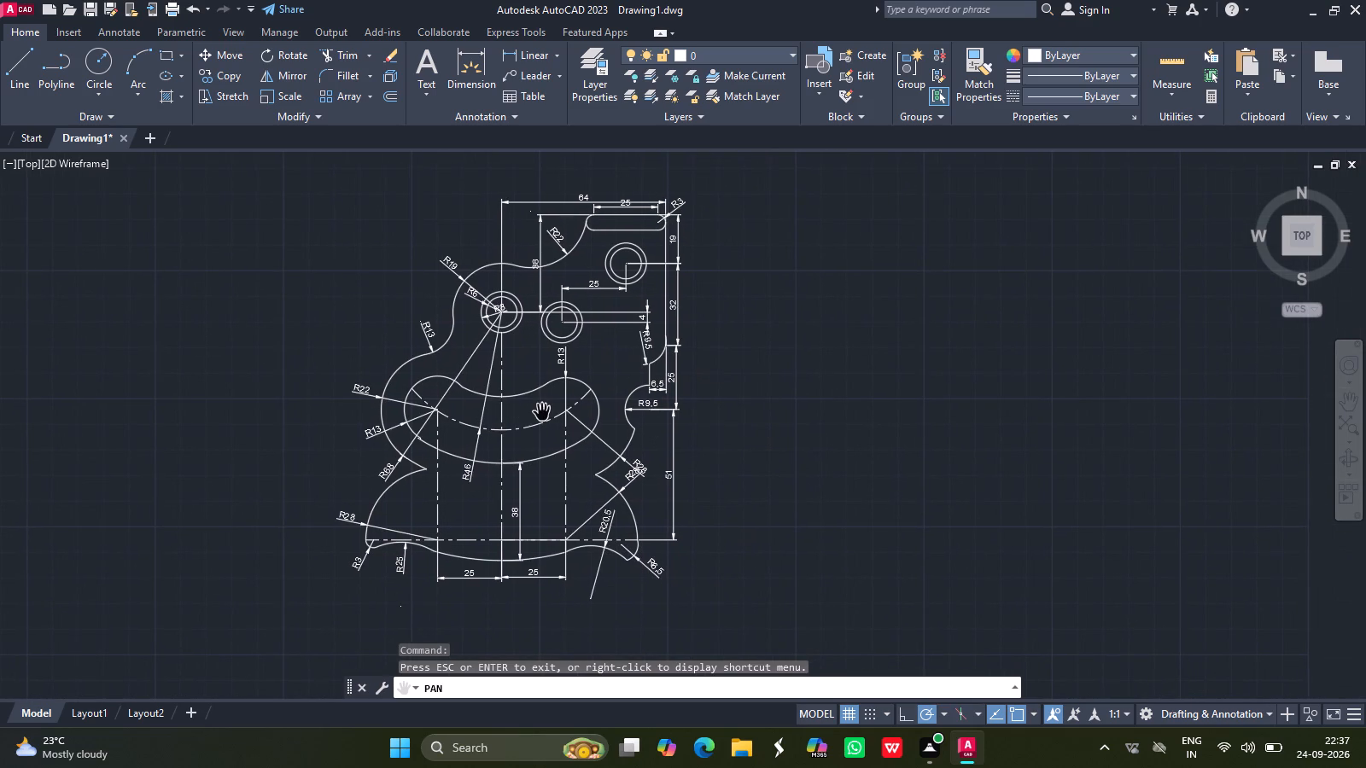
{"action": "key", "text": "Escape"}
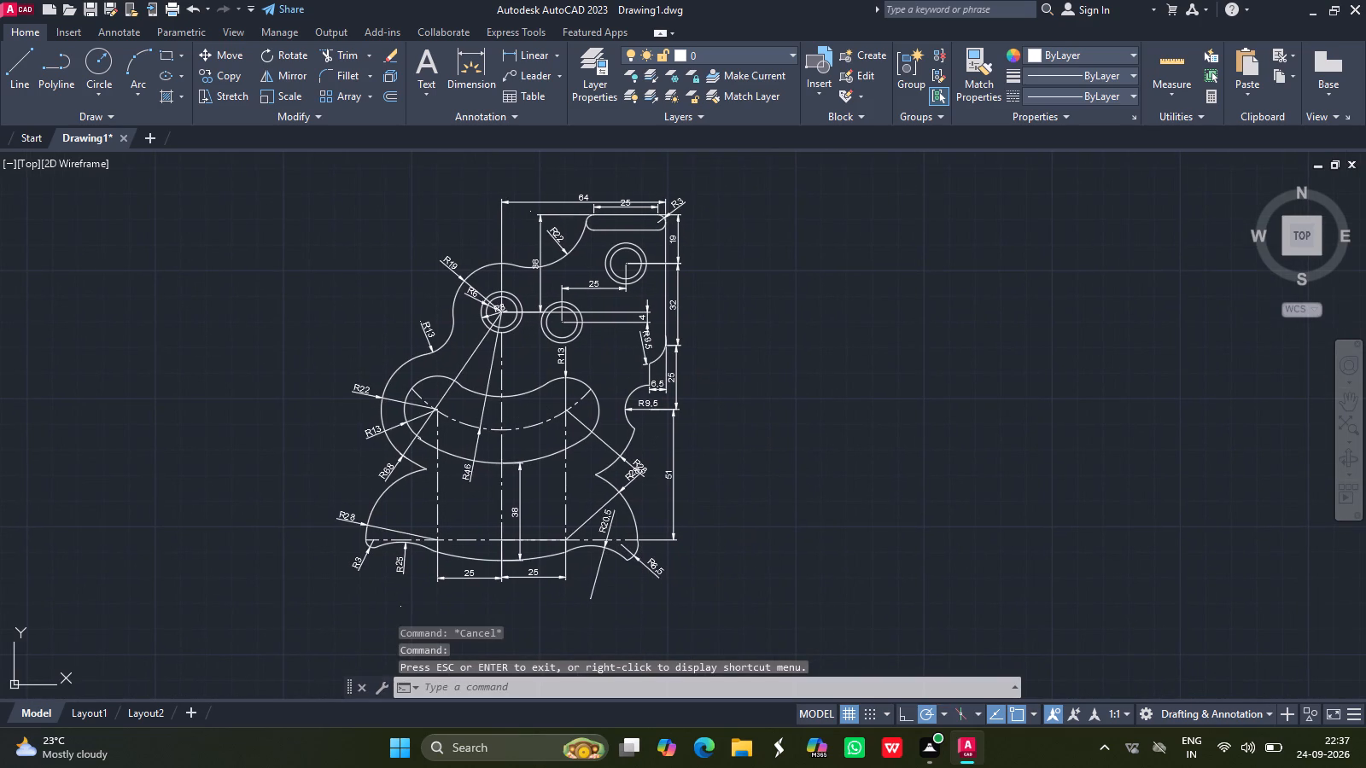
{"action": "key", "text": "ctrl+s"}
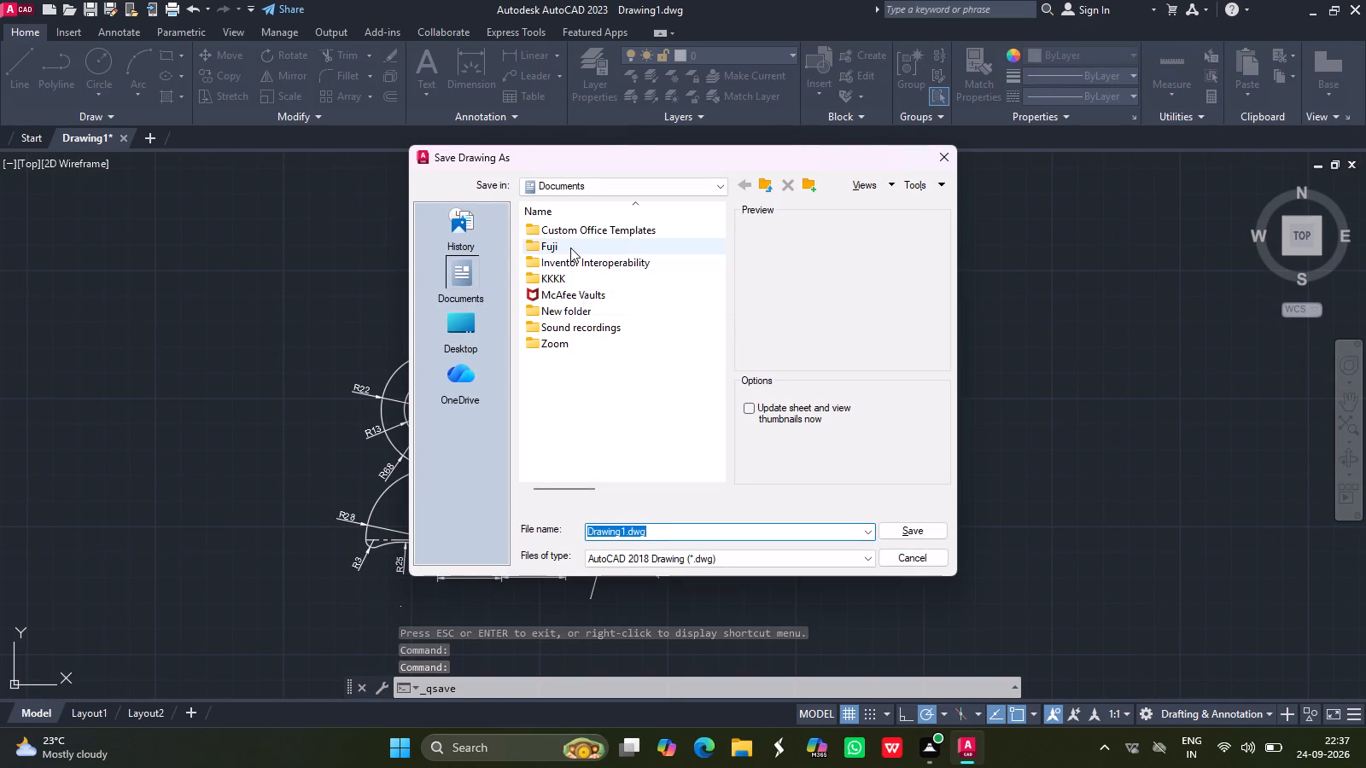
{"action": "double_click", "coordinate": [570, 247]}
{"action": "scroll", "coordinate": [593, 399], "scroll_direction": "down", "scroll_amount": 20}
{"action": "scroll", "coordinate": [593, 399], "scroll_direction": "down", "scroll_amount": 20}
{"action": "scroll", "coordinate": [593, 399], "scroll_direction": "down", "scroll_amount": 20}
{"action": "scroll", "coordinate": [593, 399], "scroll_direction": "up", "scroll_amount": 6}
{"action": "scroll", "coordinate": [593, 399], "scroll_direction": "down", "scroll_amount": 20}
{"action": "scroll", "coordinate": [593, 399], "scroll_direction": "down", "scroll_amount": 20}
{"action": "scroll", "coordinate": [593, 399], "scroll_direction": "down", "scroll_amount": 20}
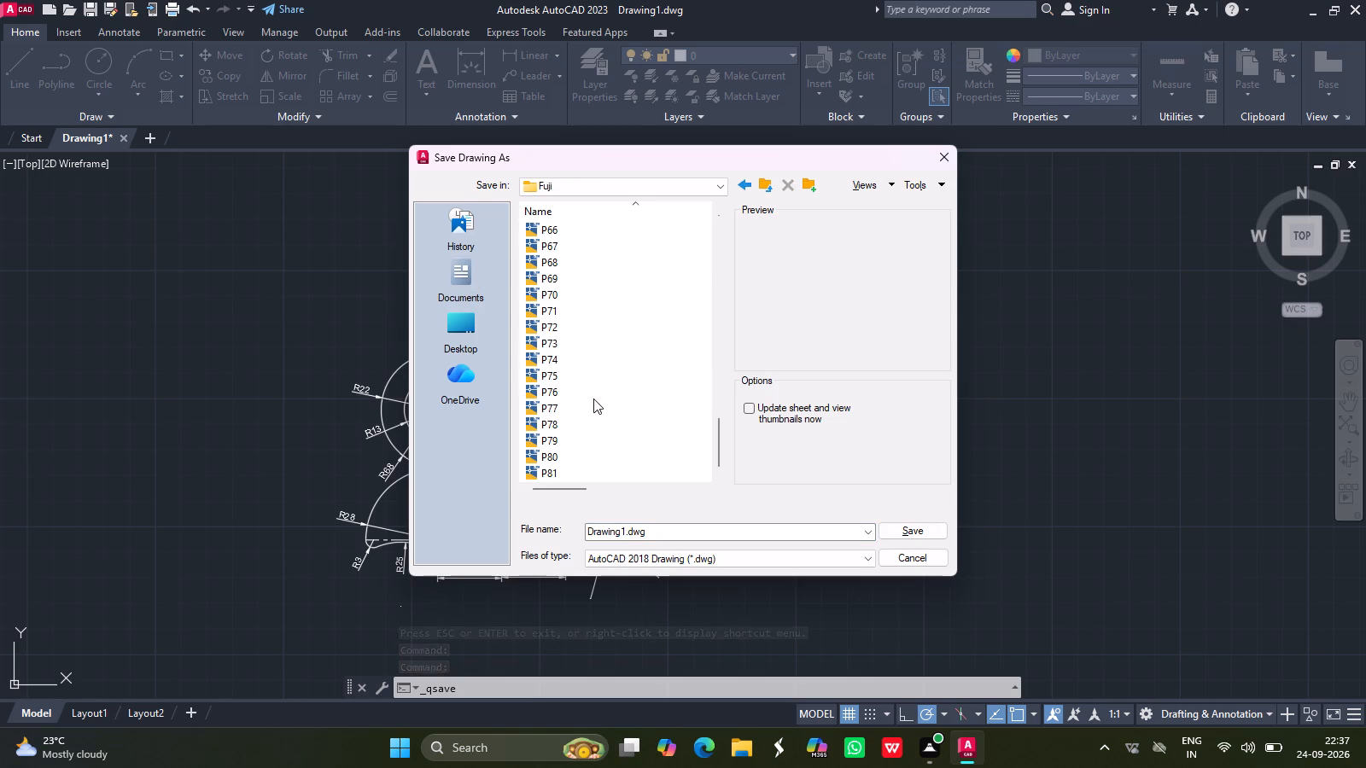
{"action": "scroll", "coordinate": [593, 399], "scroll_direction": "down", "scroll_amount": 20}
{"action": "scroll", "coordinate": [593, 399], "scroll_direction": "down", "scroll_amount": 20}
{"action": "scroll", "coordinate": [593, 399], "scroll_direction": "down", "scroll_amount": 20}
Name the file P82 and save it as an AutoCAD 2018 drawing in the Fuji folder.
{"action": "left_click", "coordinate": [670, 540]}
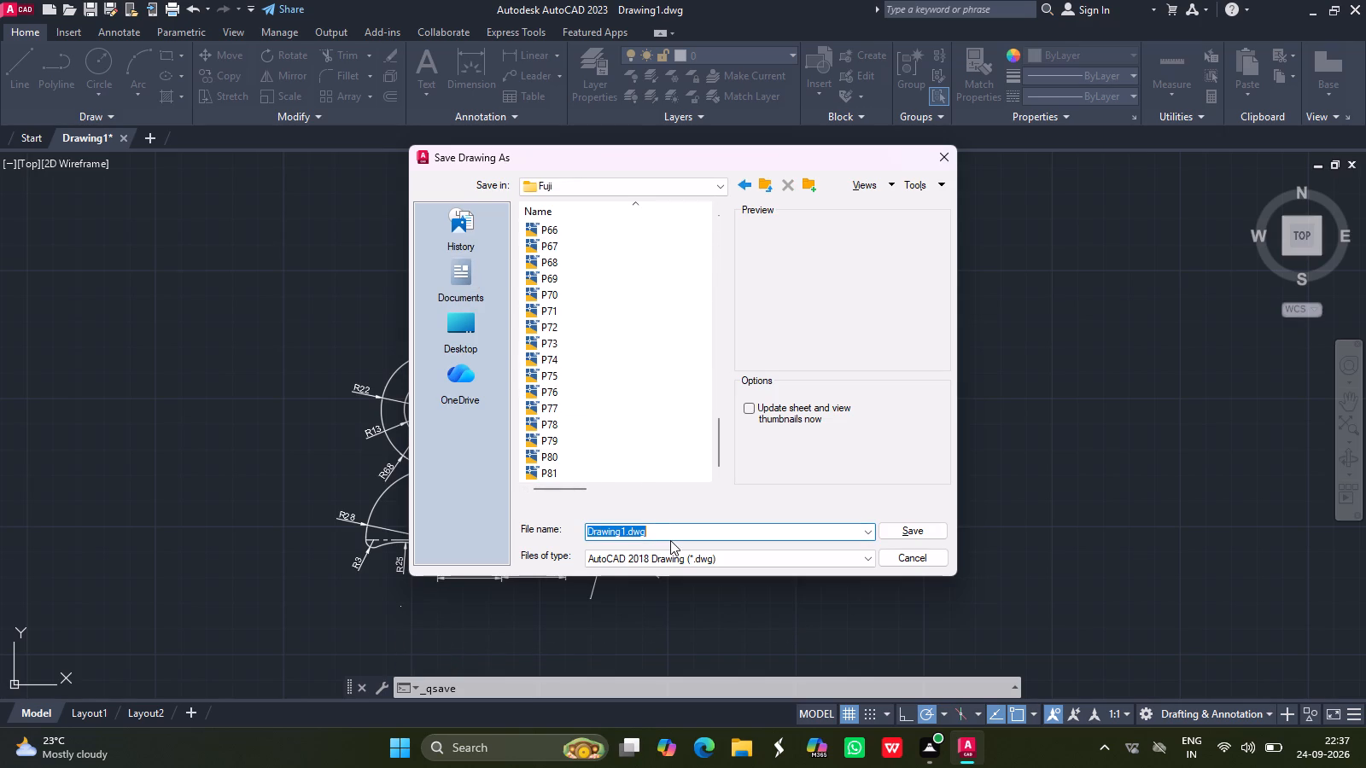
{"action": "key", "text": "Right"}
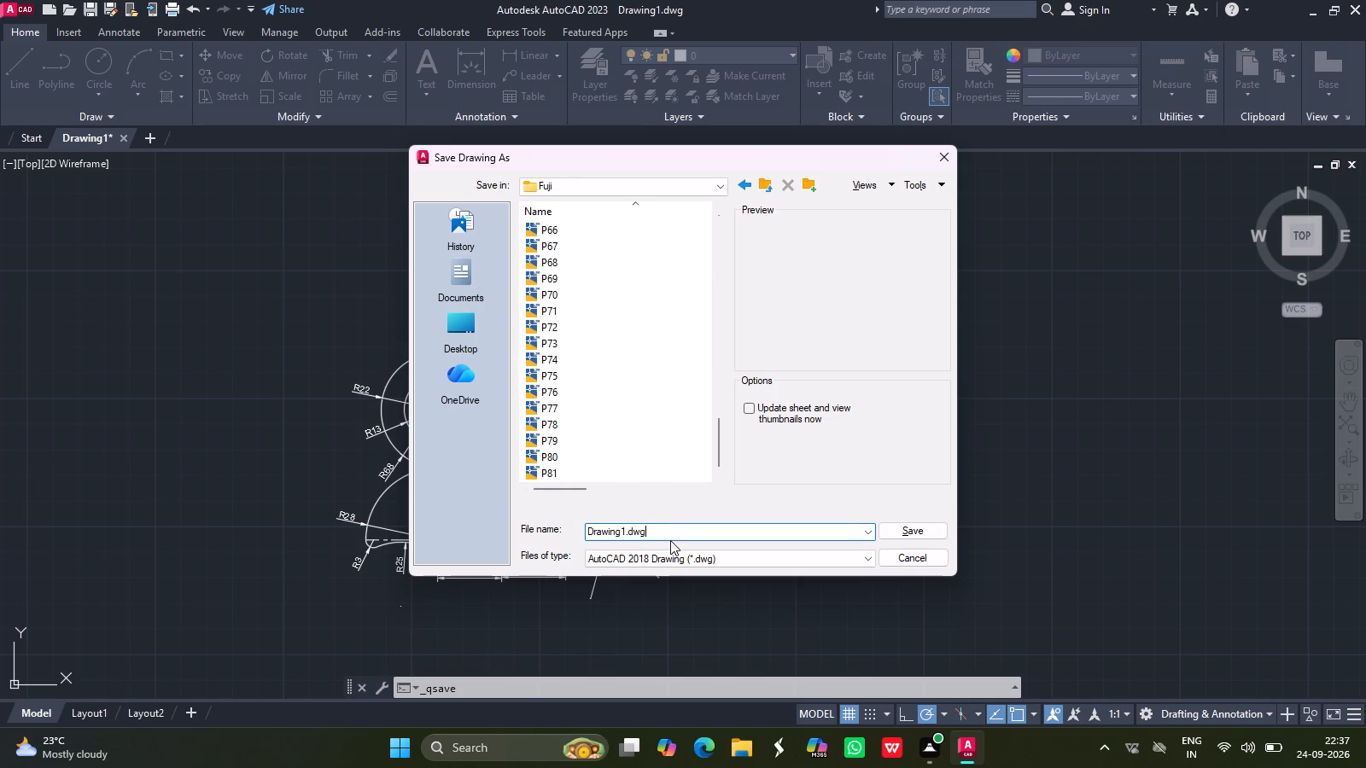
{"action": "key", "text": "Left"}
{"action": "key", "text": "Left"}
{"action": "key", "text": "Left"}
{"action": "key", "text": "Left"}
{"action": "key", "text": "BackSpace"}
{"action": "key", "text": "BackSpace"}
{"action": "key", "text": "BackSpace"}
{"action": "key", "text": "BackSpace"}
{"action": "key", "text": "BackSpace"}
{"action": "key", "text": "BackSpace"}
{"action": "key", "text": "BackSpace"}
{"action": "key", "text": "BackSpace"}
{"action": "key", "text": "BackSpace"}
{"action": "key", "text": "BackSpace"}
{"action": "key", "text": "BackSpace"}
{"action": "key", "text": "BackSpace"}
{"action": "key", "text": "BackSpace"}
{"action": "key", "text": "BackSpace"}
{"action": "key", "text": "BackSpace"}
{"action": "key", "text": "BackSpace"}
{"action": "type", "text": "P82"}
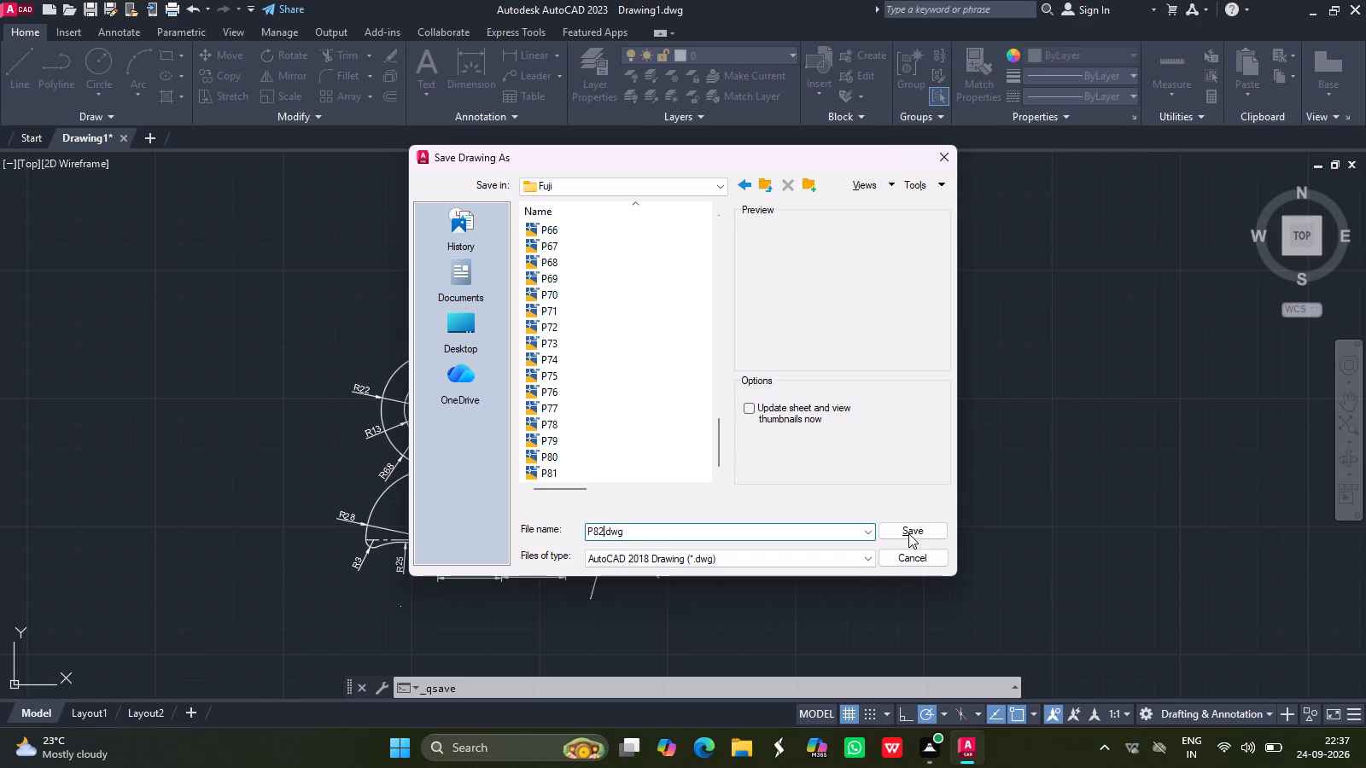
{"action": "left_click", "coordinate": [908, 533]}
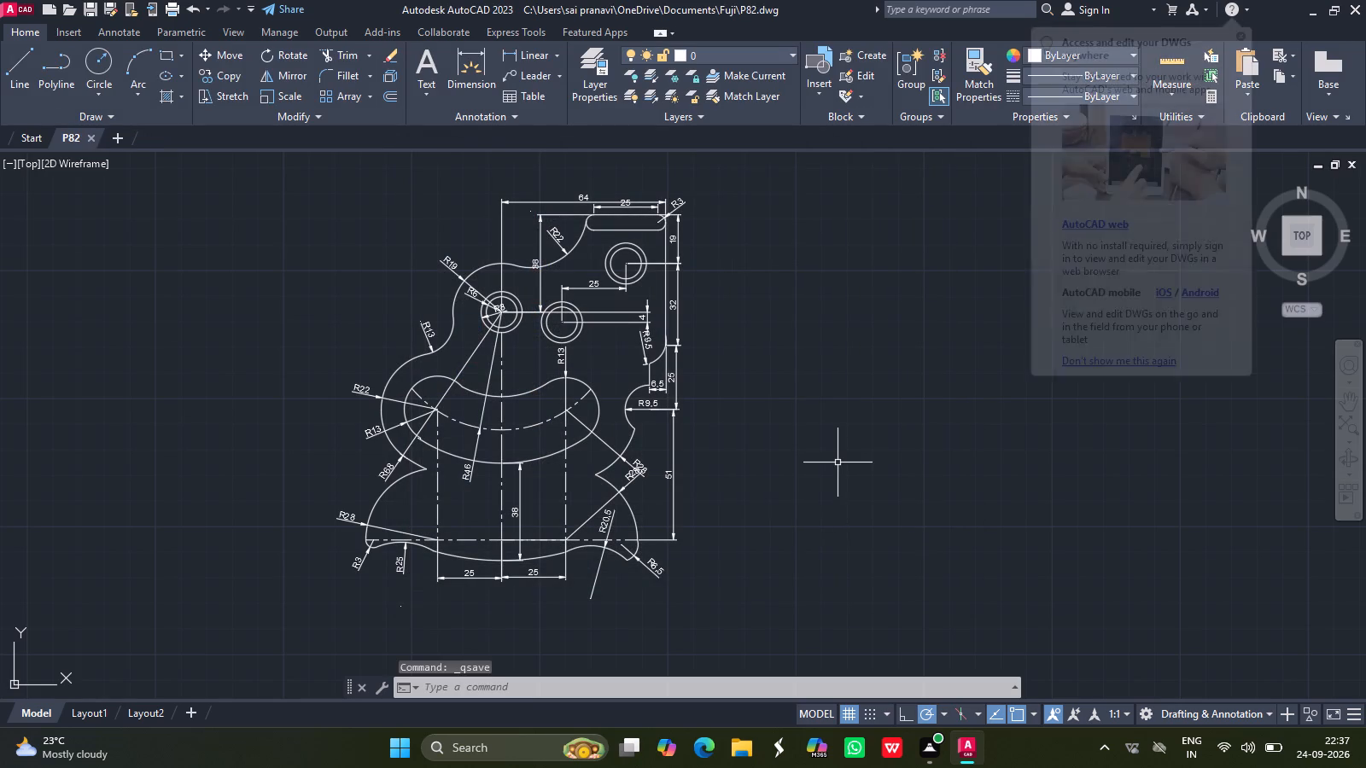
Set up a plot with the DWG To PDF.pc3 plotter, centred on the paper in landscape orientation.
{"action": "key", "text": "ctrl+p"}
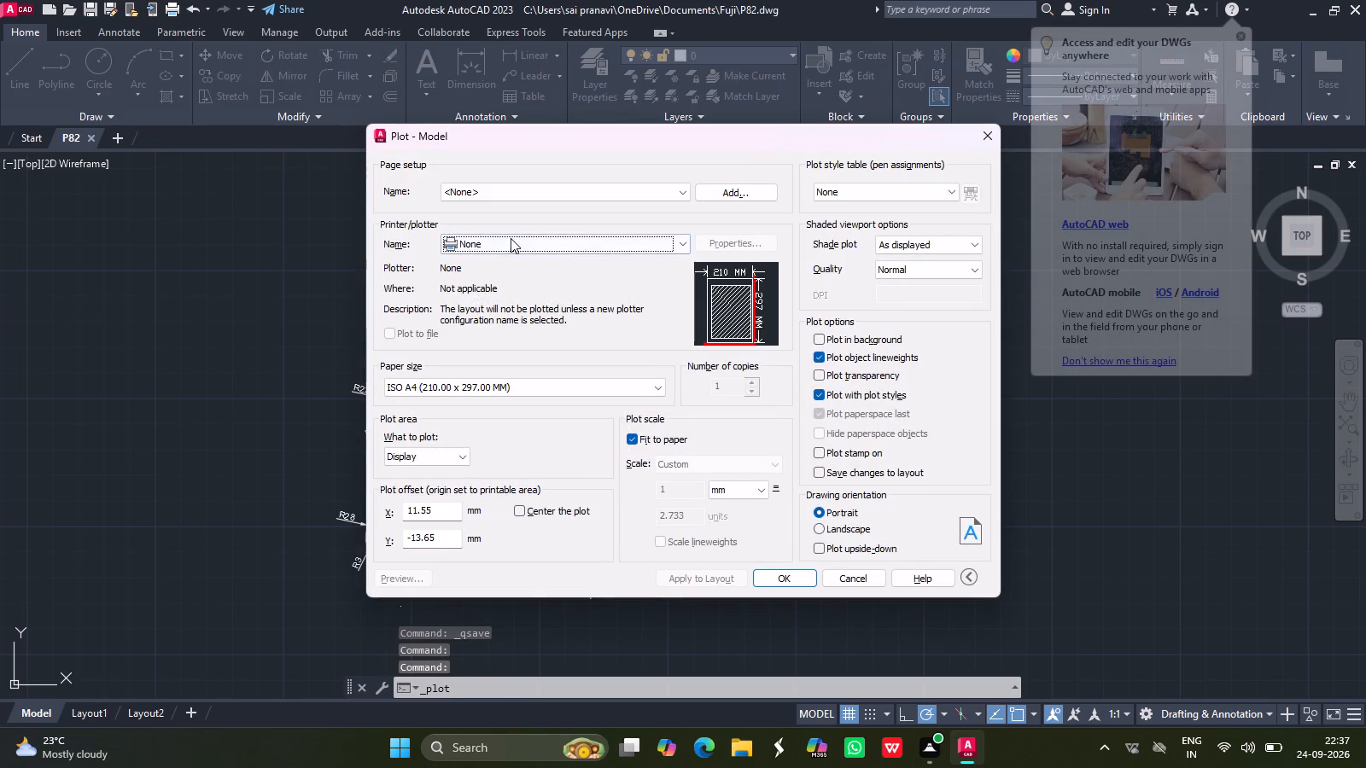
{"action": "left_click", "coordinate": [515, 239]}
{"action": "left_click", "coordinate": [485, 447]}
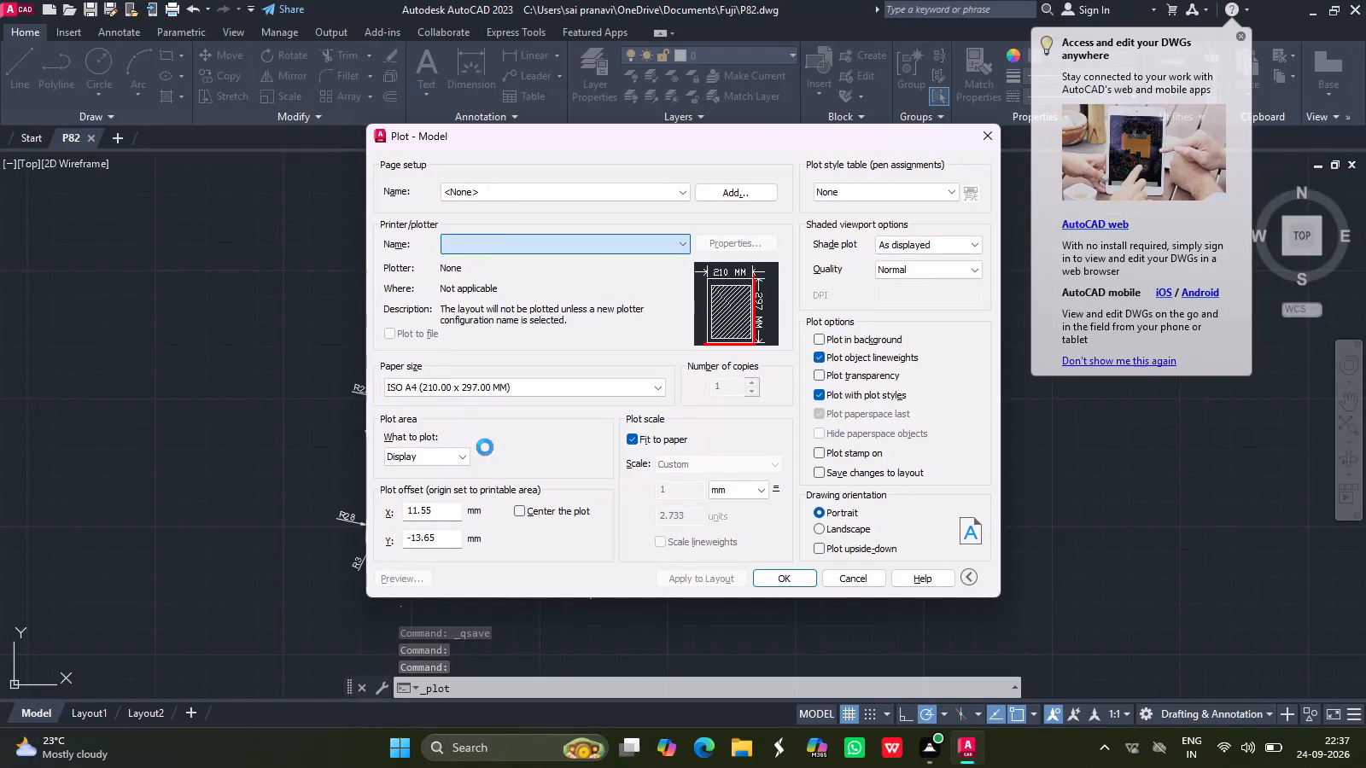
{"action": "left_click", "coordinate": [523, 511]}
{"action": "left_click", "coordinate": [824, 532]}
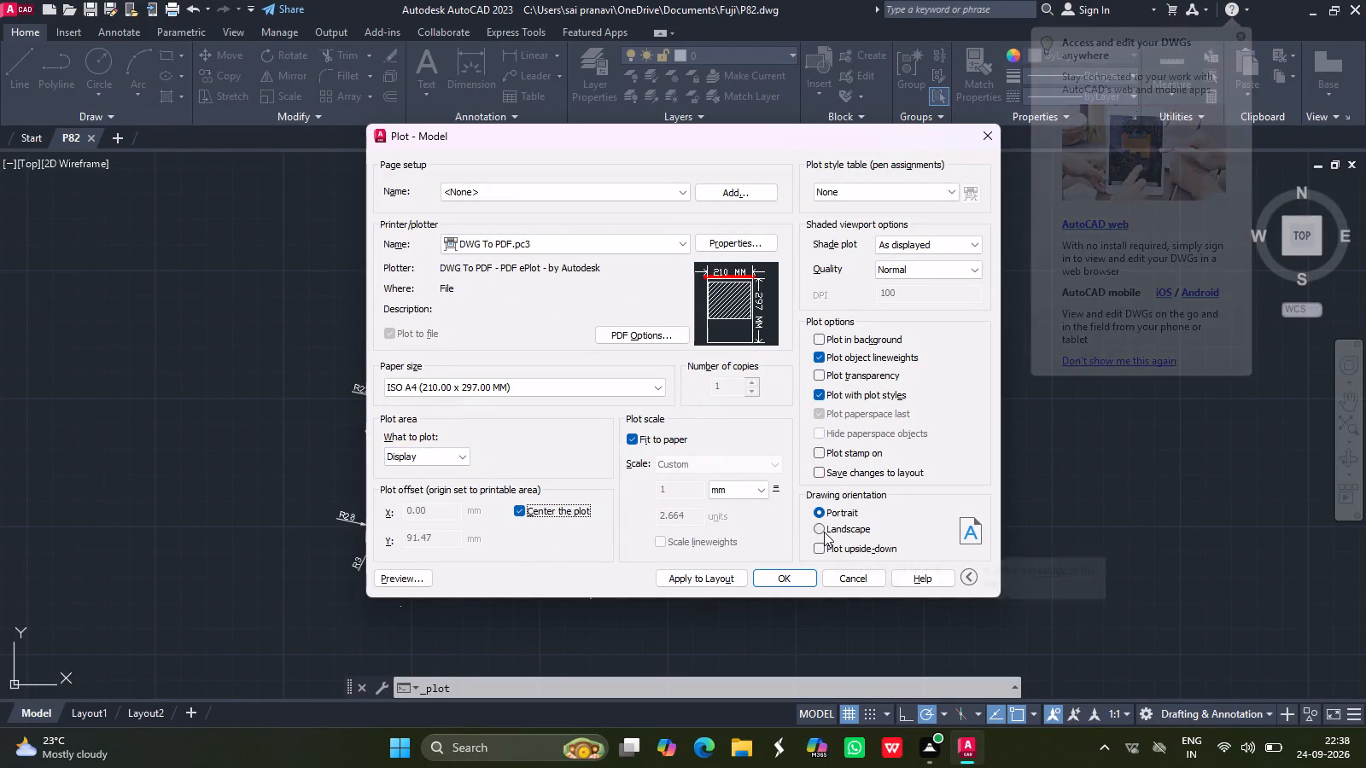
Set the plot area to a window enclosing the whole dimensioned profile.
{"action": "left_click", "coordinate": [411, 448]}
{"action": "left_click", "coordinate": [412, 506]}
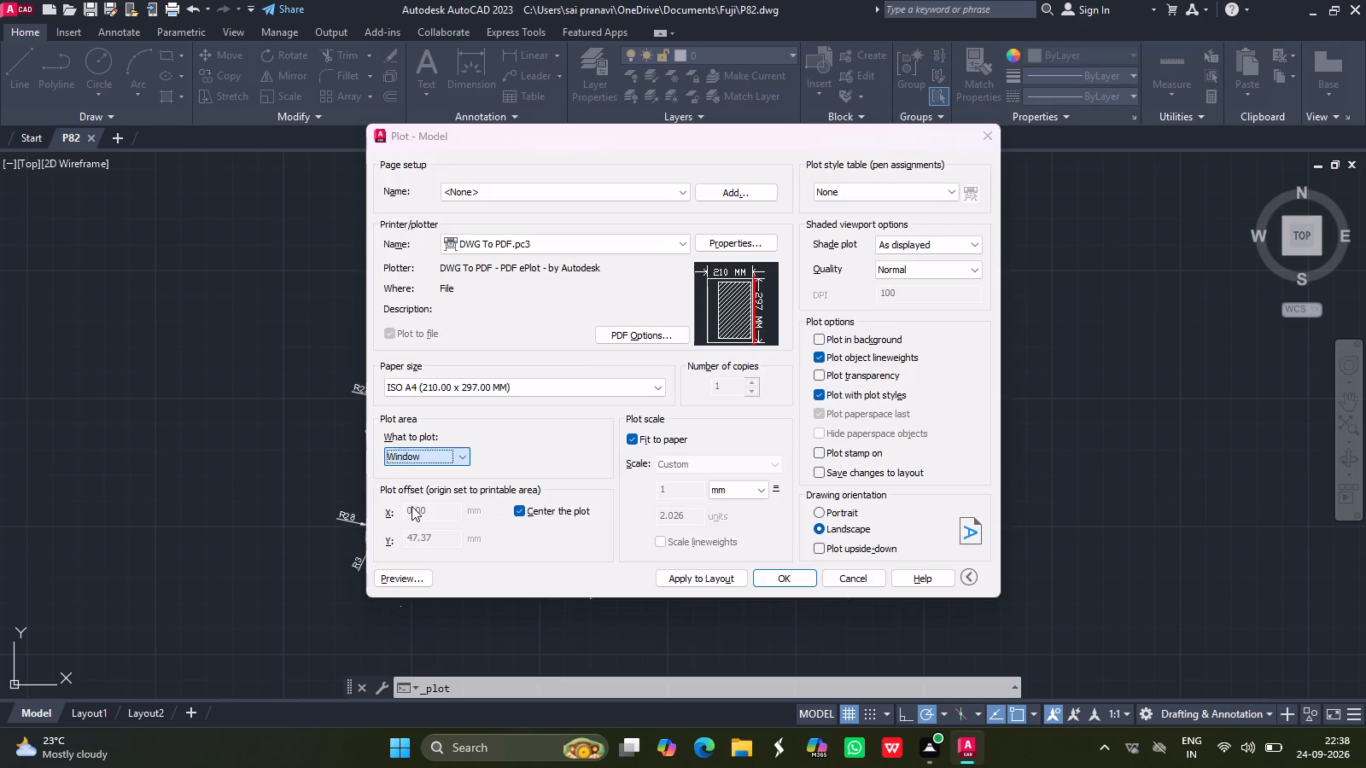
{"action": "left_click_drag", "start_coordinate": [308, 181], "coordinate": [564, 241]}
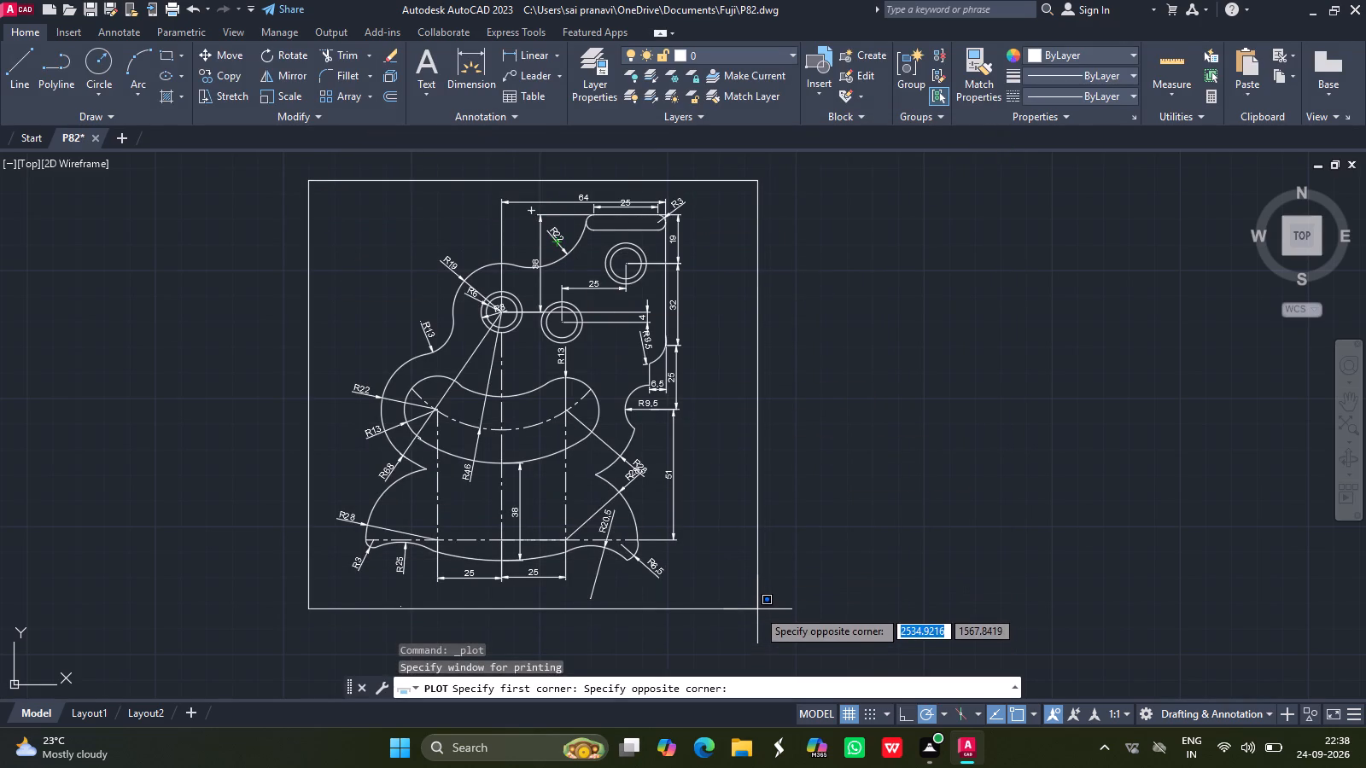
{"action": "left_click", "coordinate": [757, 609]}
Plot the drawing to PDF, saving it as P82-Model.pdf in the Fuji folder.
{"action": "left_click", "coordinate": [779, 576]}
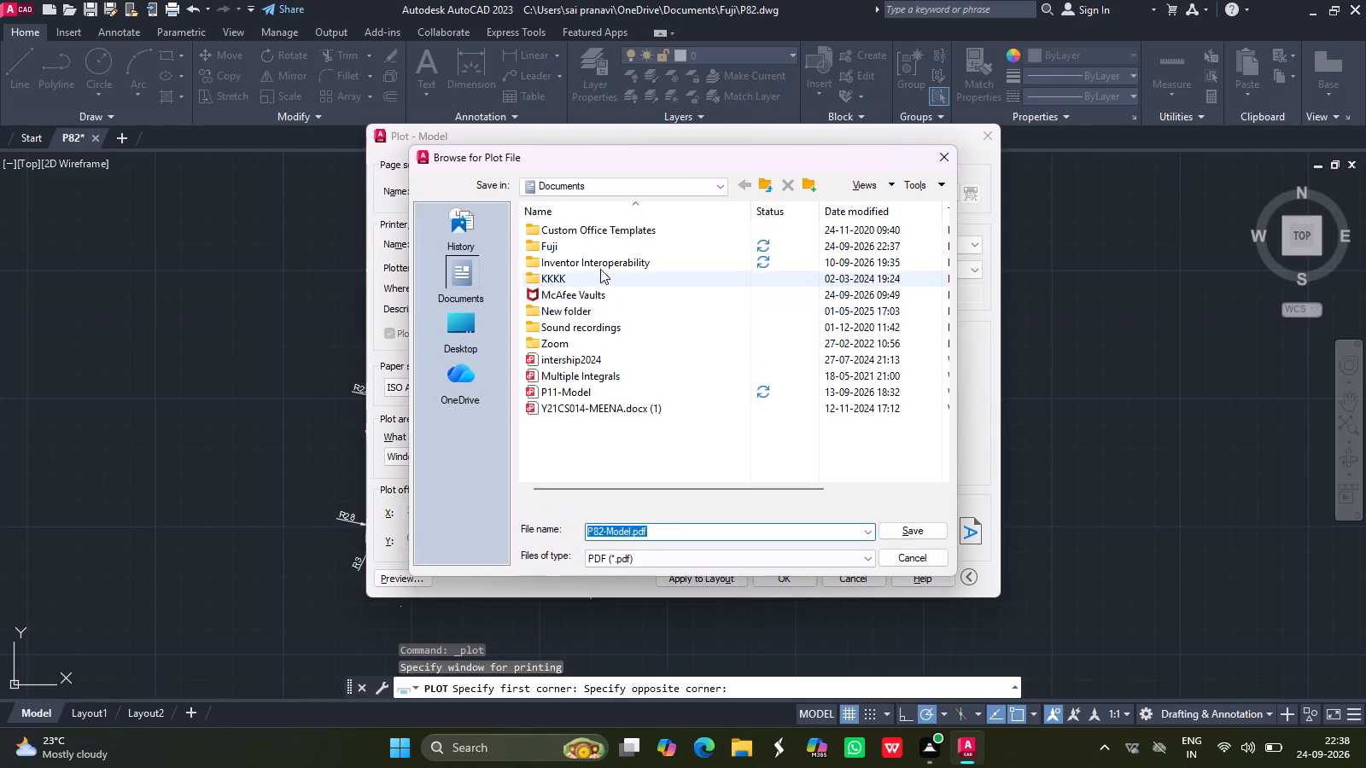
{"action": "double_click", "coordinate": [600, 251]}
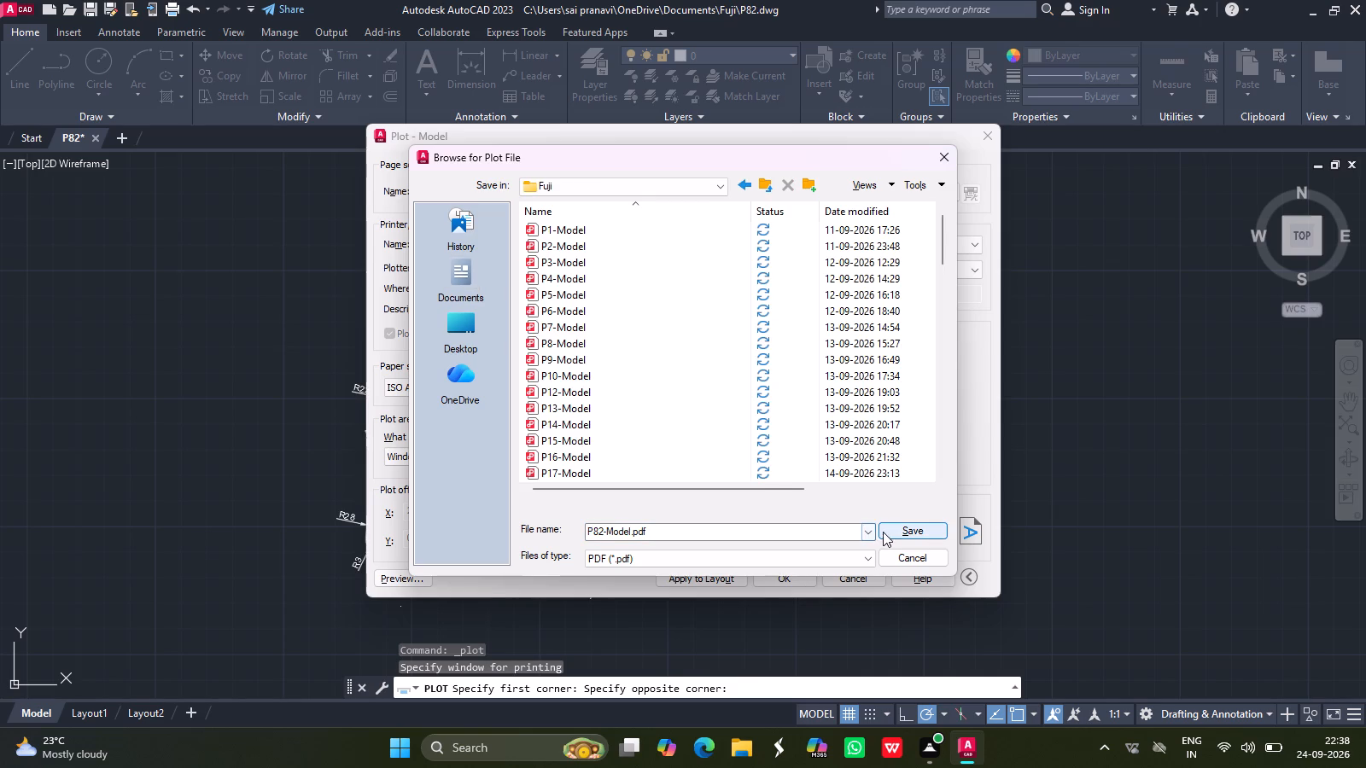
{"action": "left_click", "coordinate": [894, 530]}
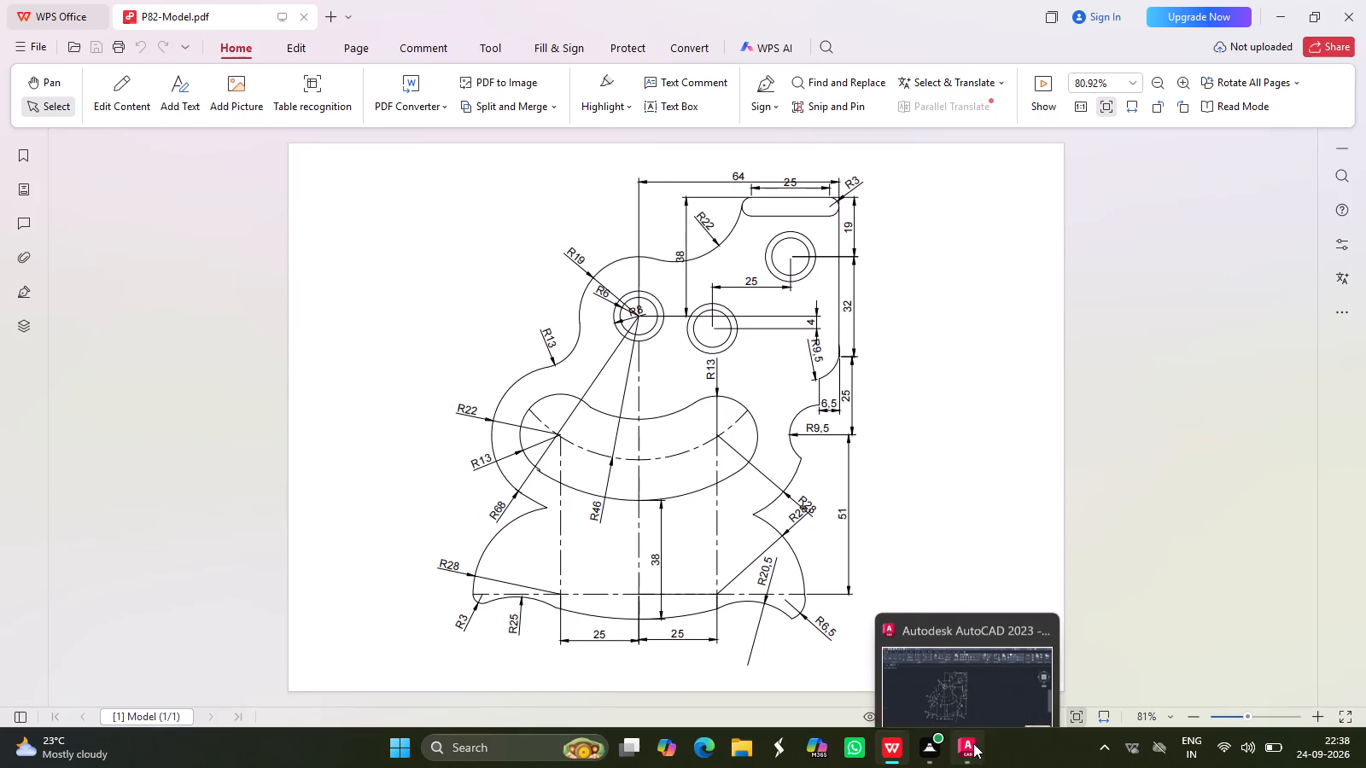
Switch back to AutoCAD and turn off the log file with the LOGFILEOFF command.
{"action": "left_click", "coordinate": [981, 686]}
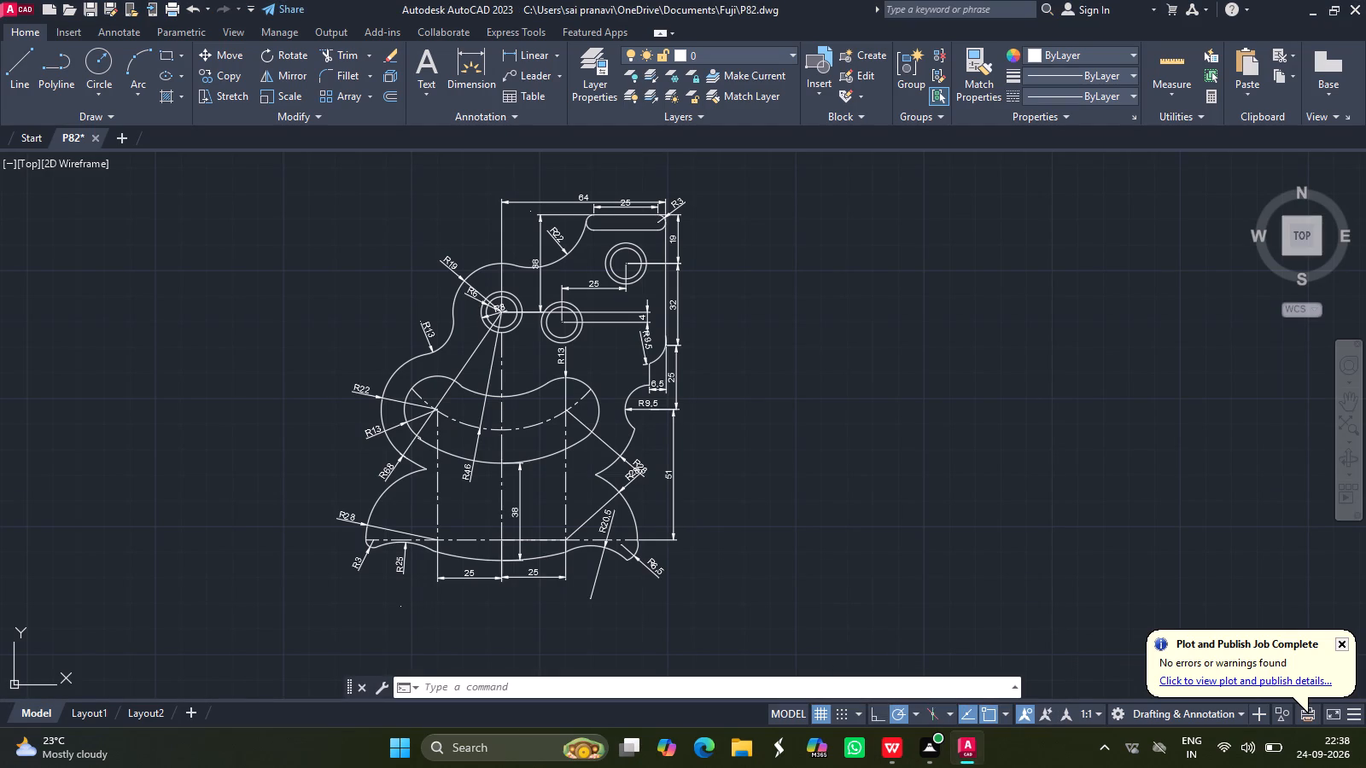
{"action": "left_click", "coordinate": [837, 685]}
{"action": "type", "text": "logfi"}
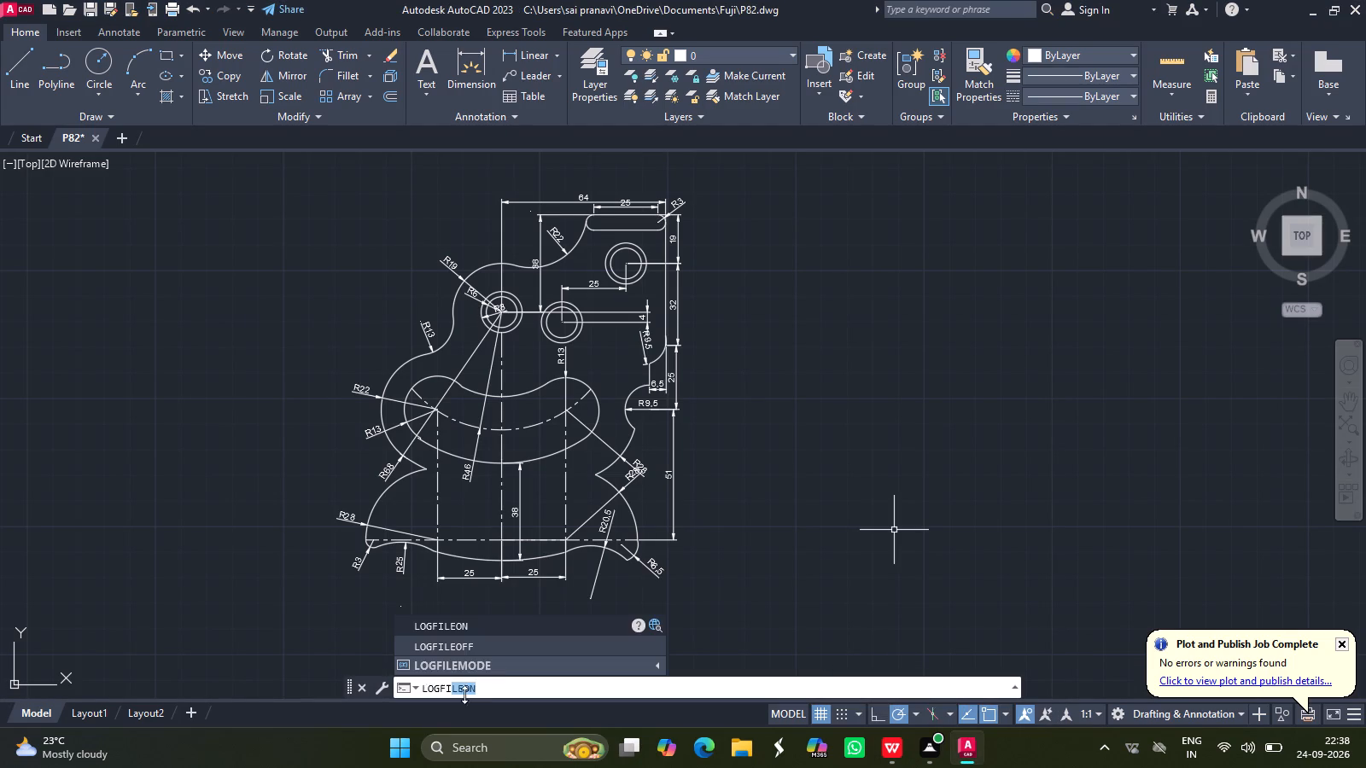
{"action": "left_click", "coordinate": [486, 643]}
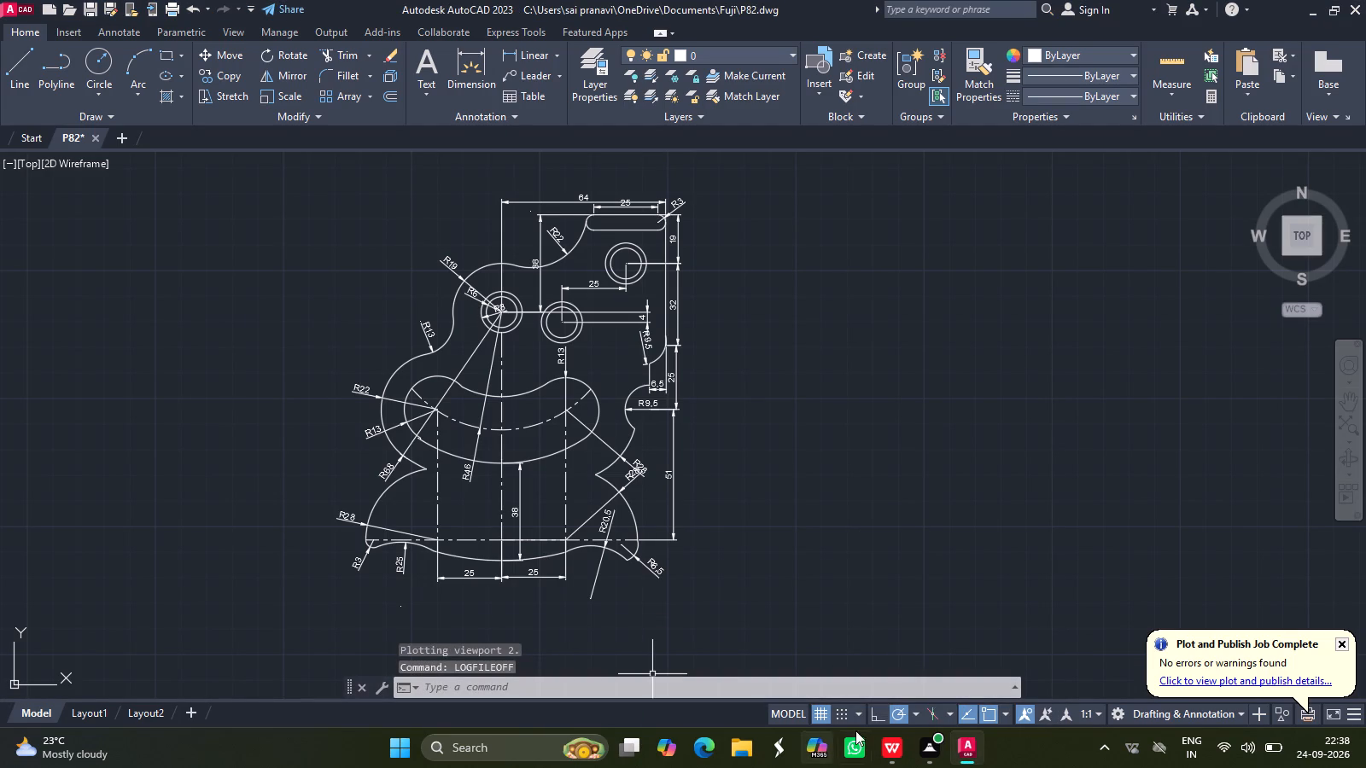